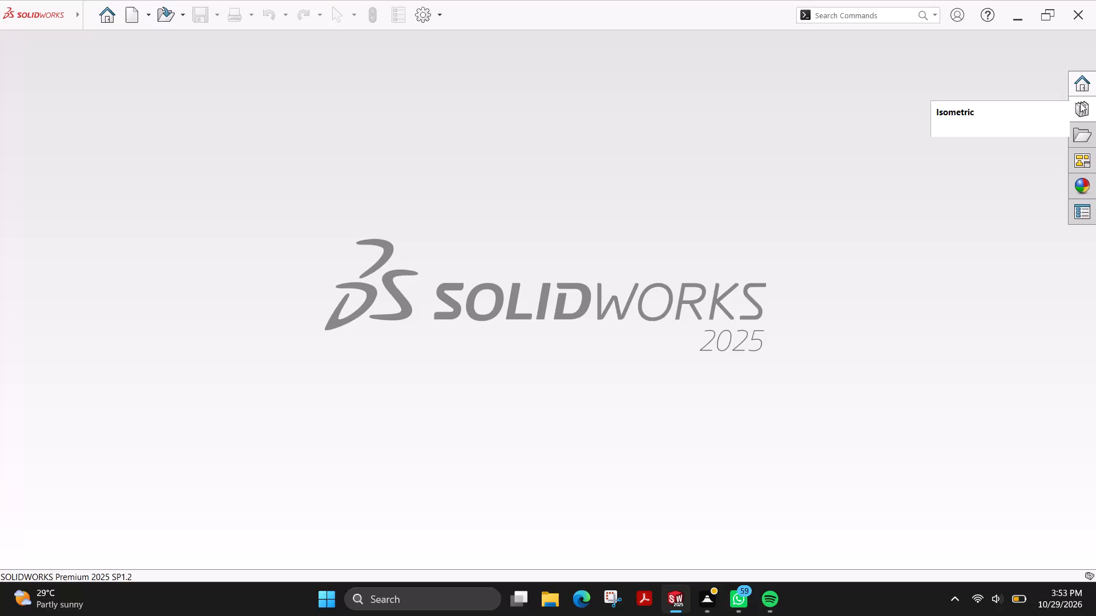
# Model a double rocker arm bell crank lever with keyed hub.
# Create a new part and start a sketch on the Top Plane.
pyautogui.click(133, 15)
pyautogui.click(460, 449)
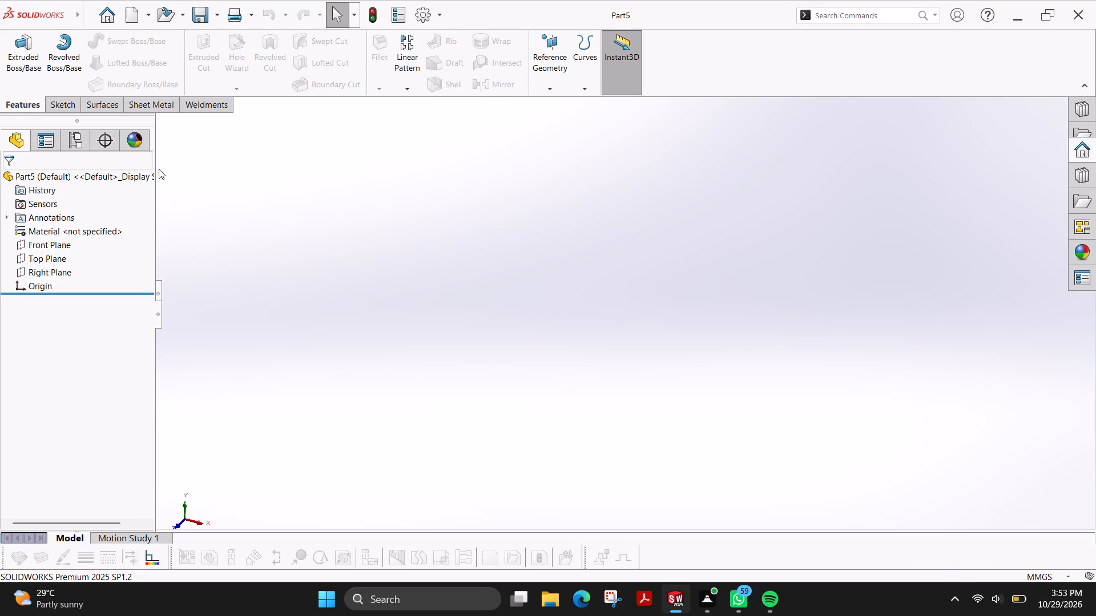
pyautogui.click(67, 108)
pyautogui.click(20, 58)
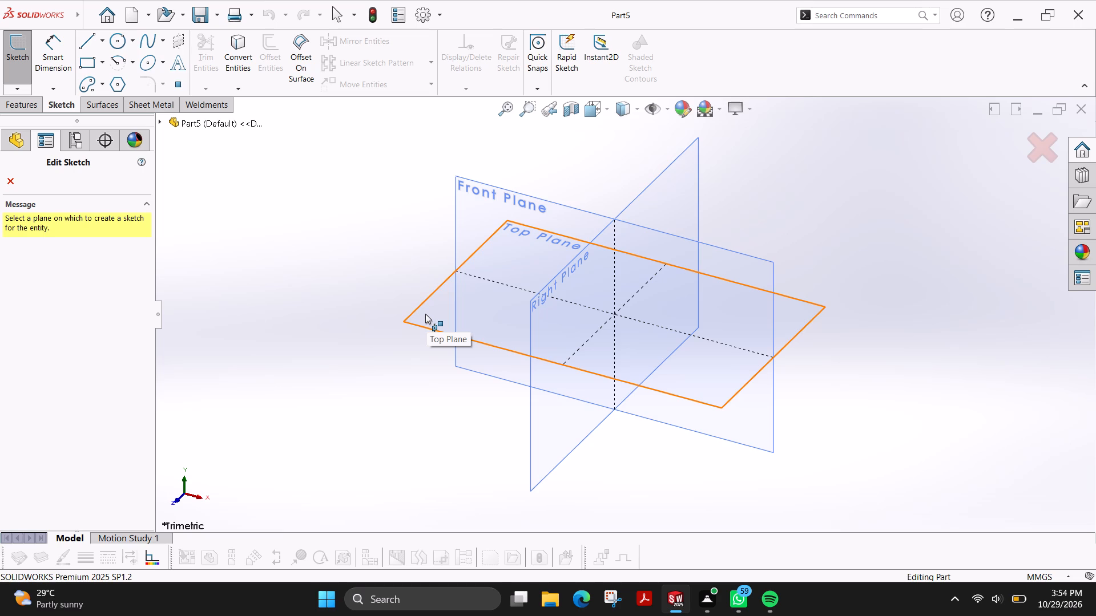
pyautogui.click(425, 314)
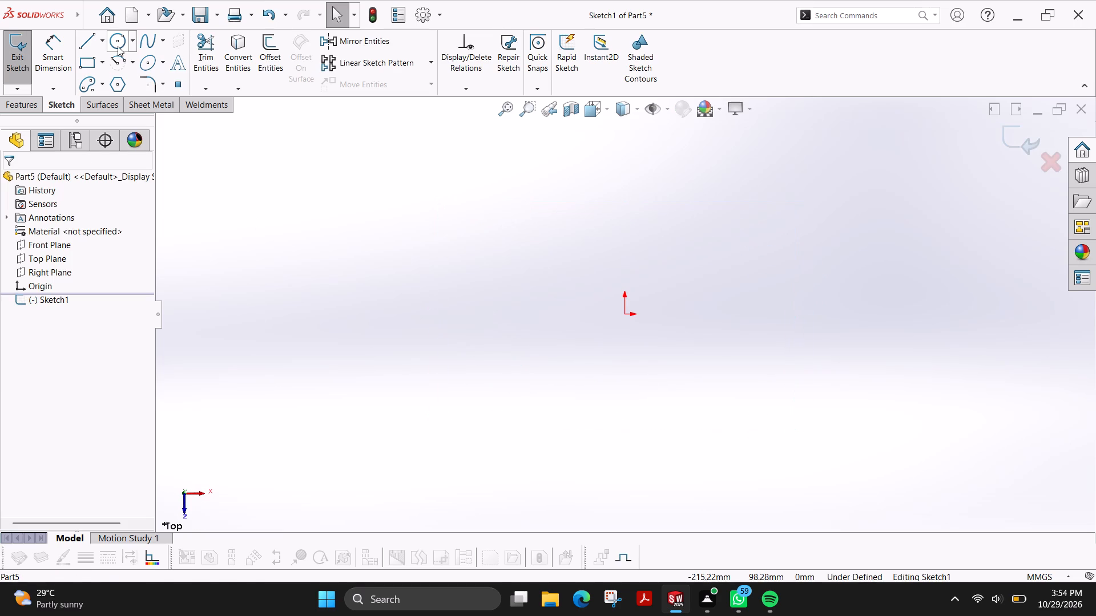
# Draw two concentric circles centred on the origin, with radii of about 40 mm and 21 mm.
pyautogui.click(118, 46)
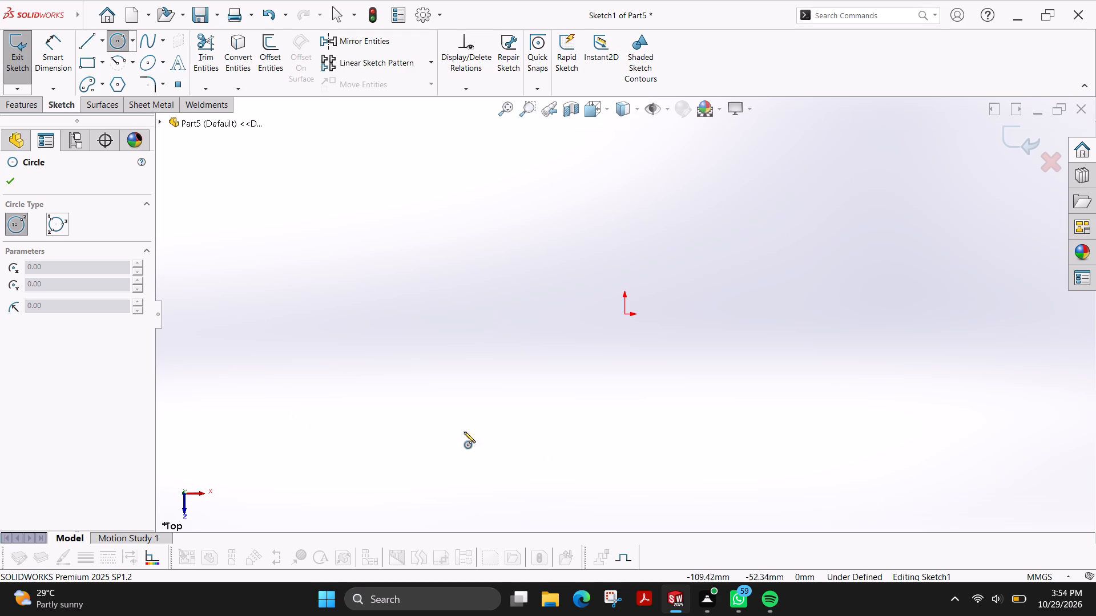
pyautogui.click(624, 315)
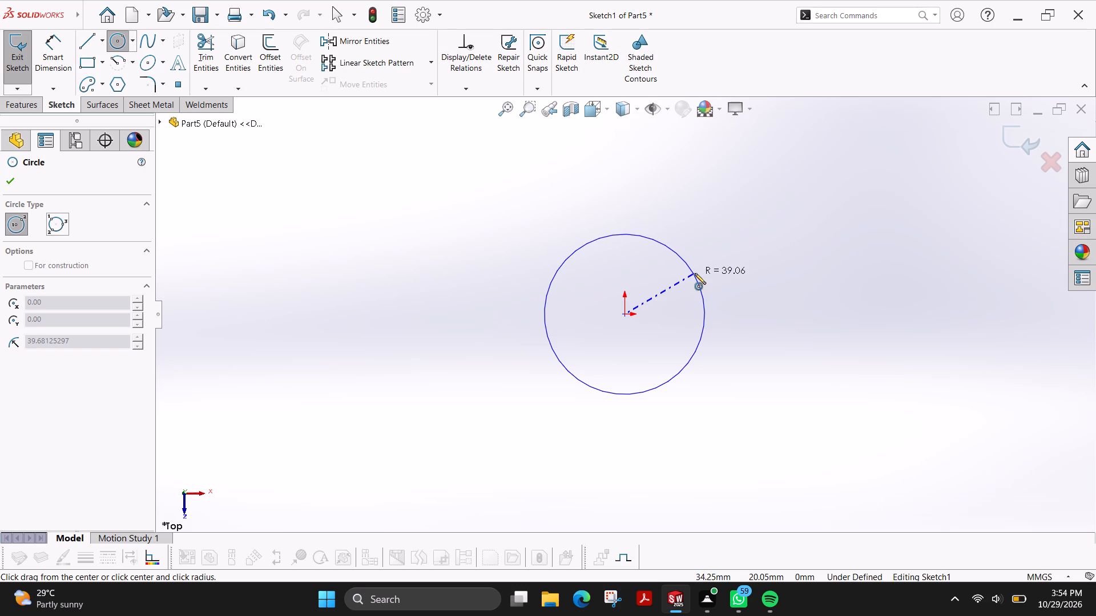
pyautogui.click(695, 273)
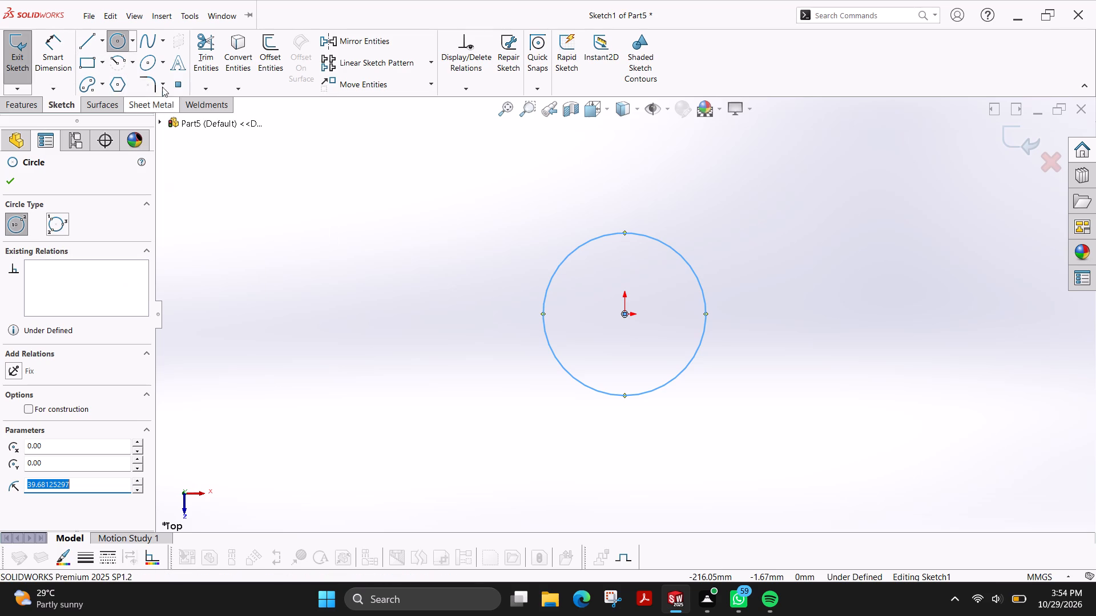
pyautogui.click(625, 315)
pyautogui.click(659, 289)
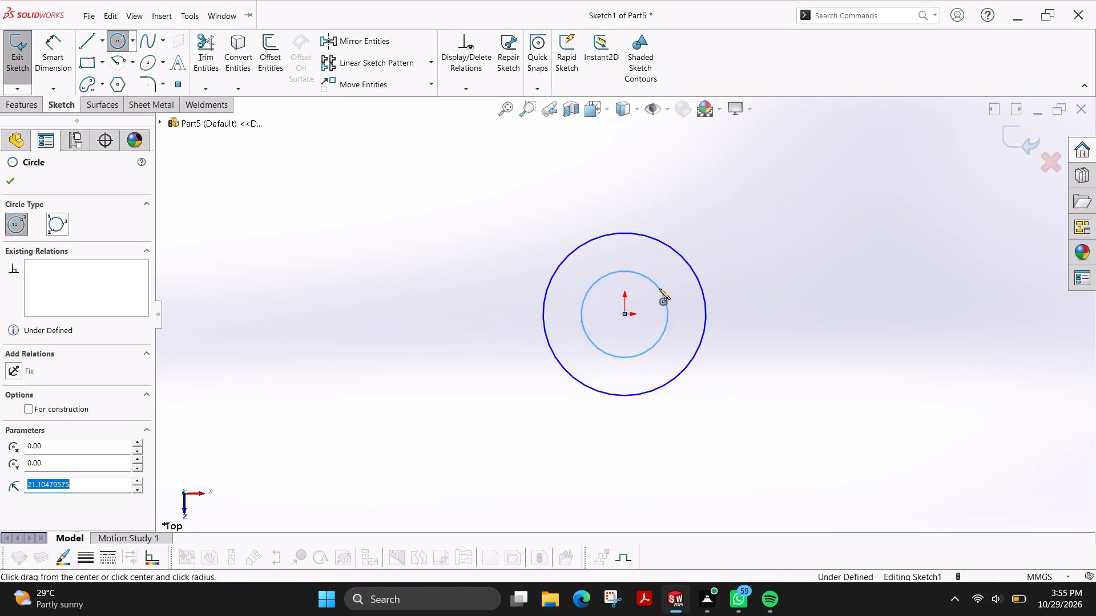
# Dimension the outer circle's diameter as 62 mm and the inner circle's diameter as 26 mm.
pyautogui.click(38, 65)
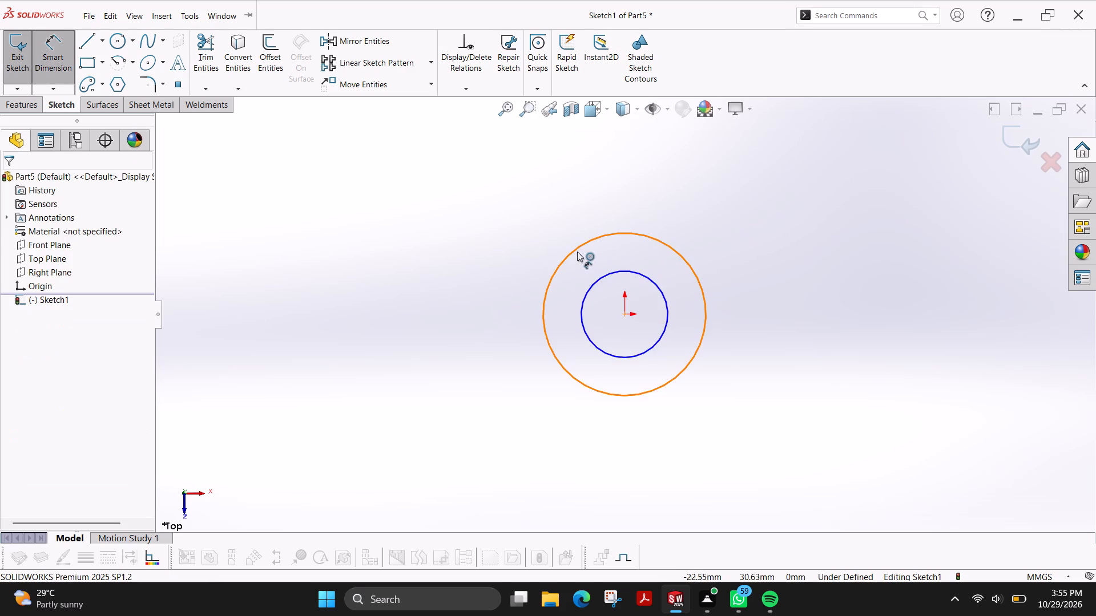
pyautogui.click(573, 252)
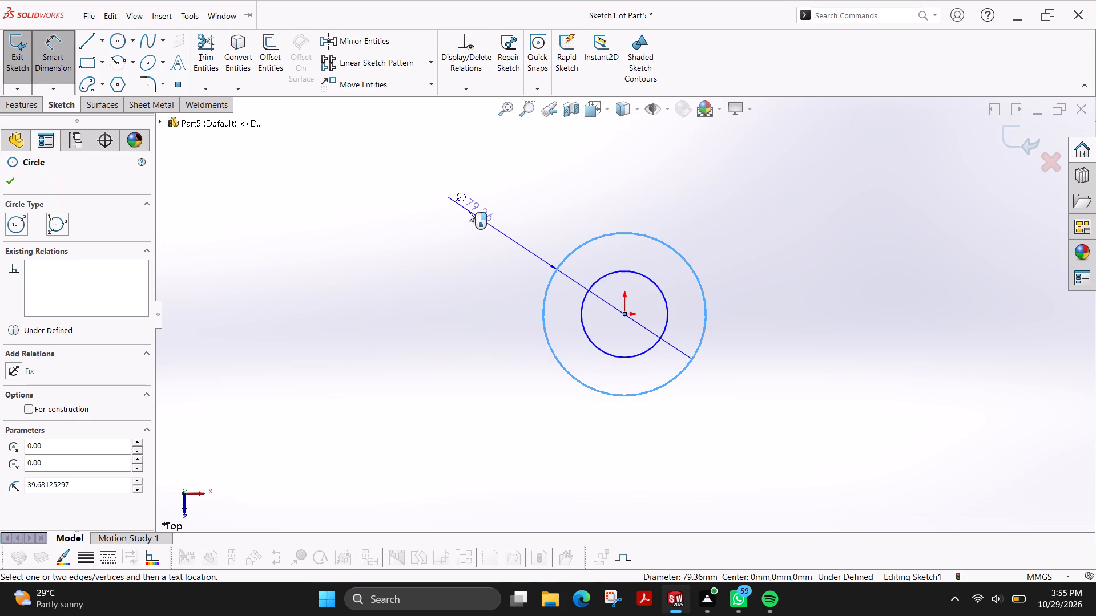
pyautogui.click(469, 212)
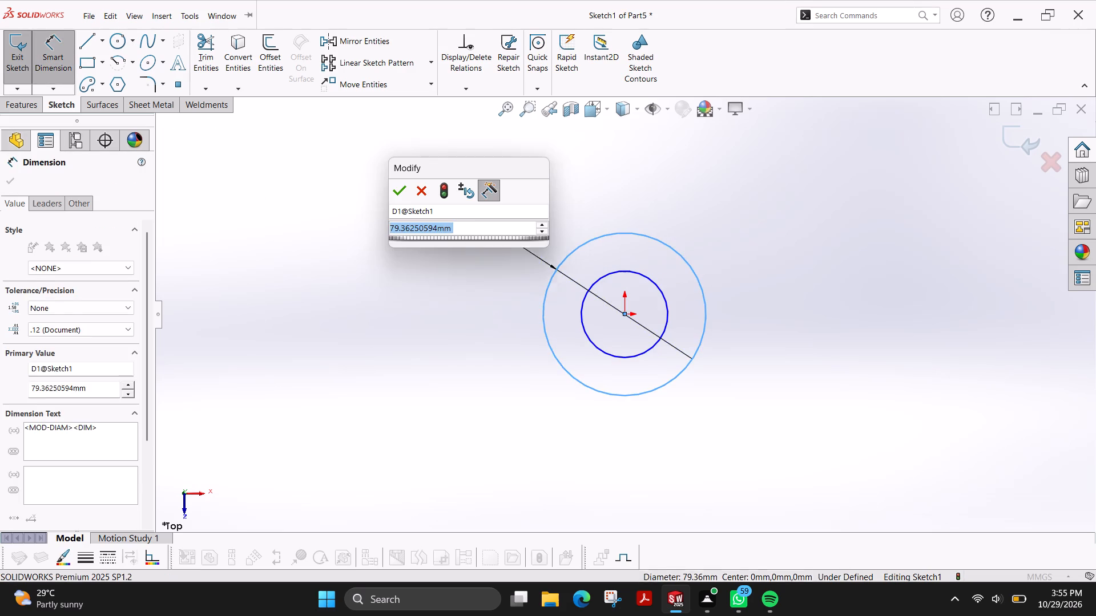
pyautogui.write('62')
pyautogui.press('Return')
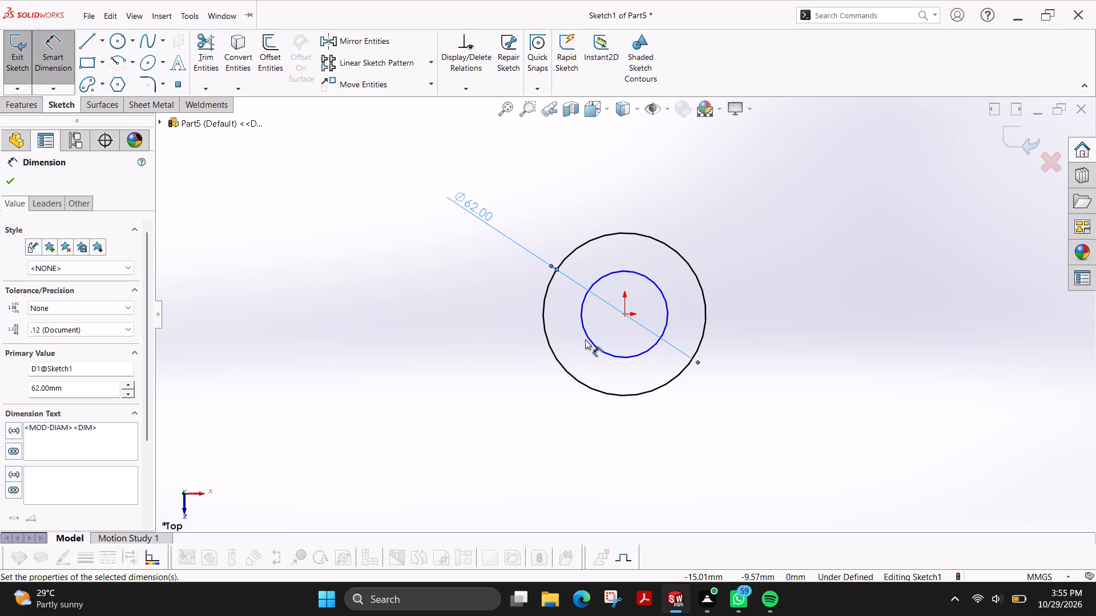
pyautogui.click(590, 341)
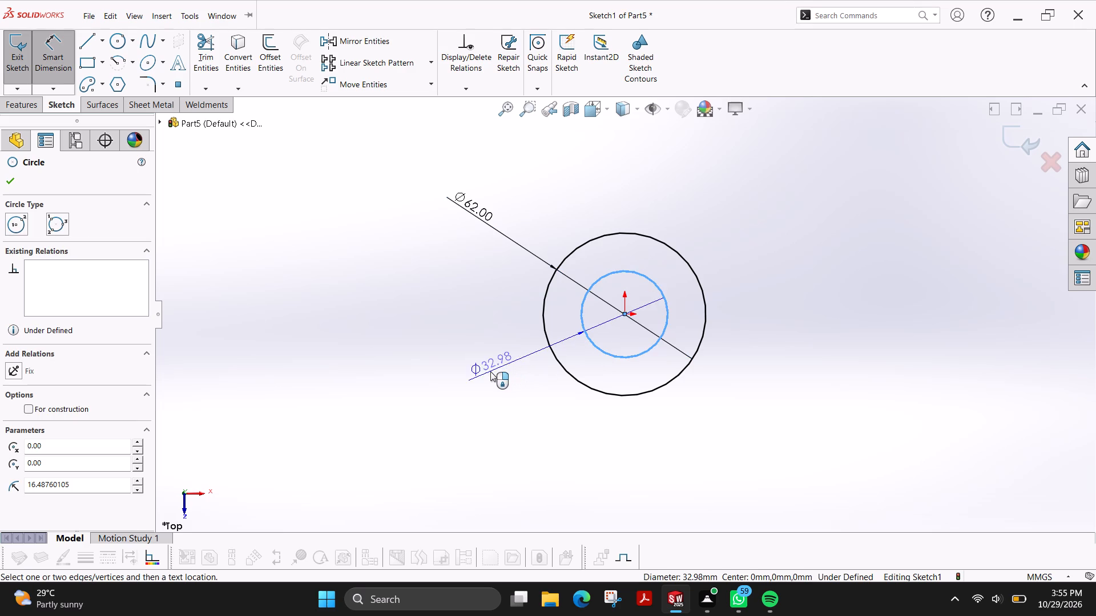
pyautogui.click(484, 372)
pyautogui.write('26')
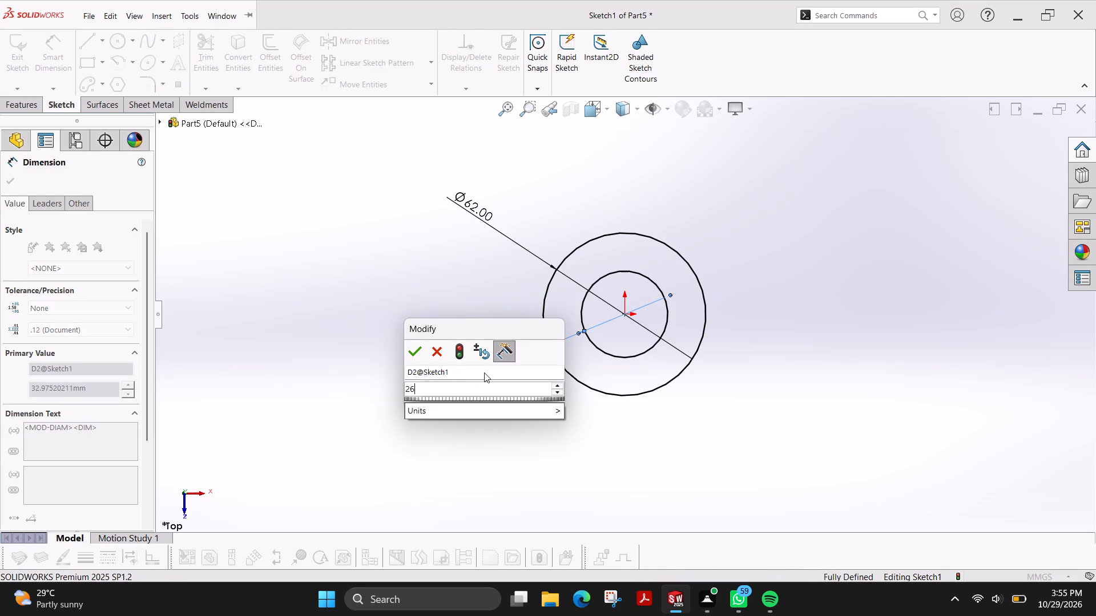
pyautogui.press('Return')
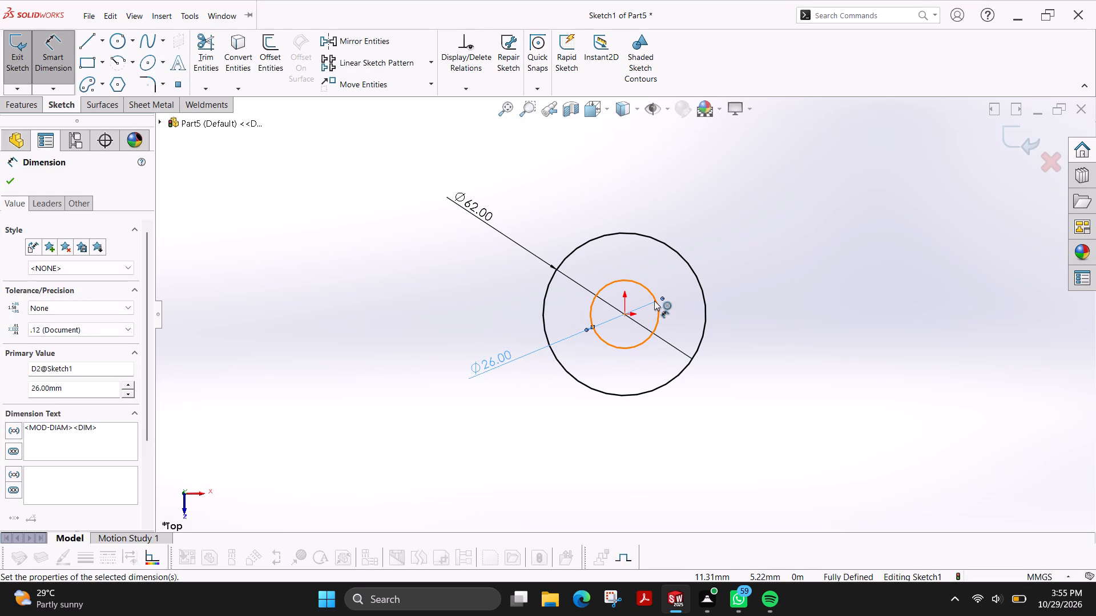
# Draw a horizontal line about 23.7 mm long from the origin along the positive X direction.
pyautogui.click(80, 45)
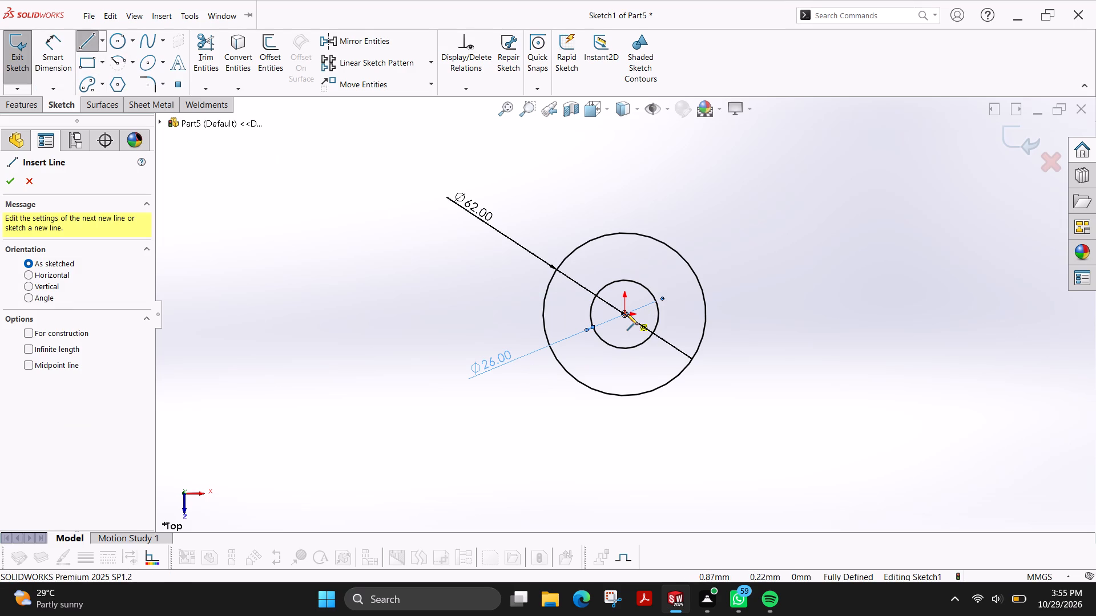
pyautogui.click(627, 314)
pyautogui.click(687, 314)
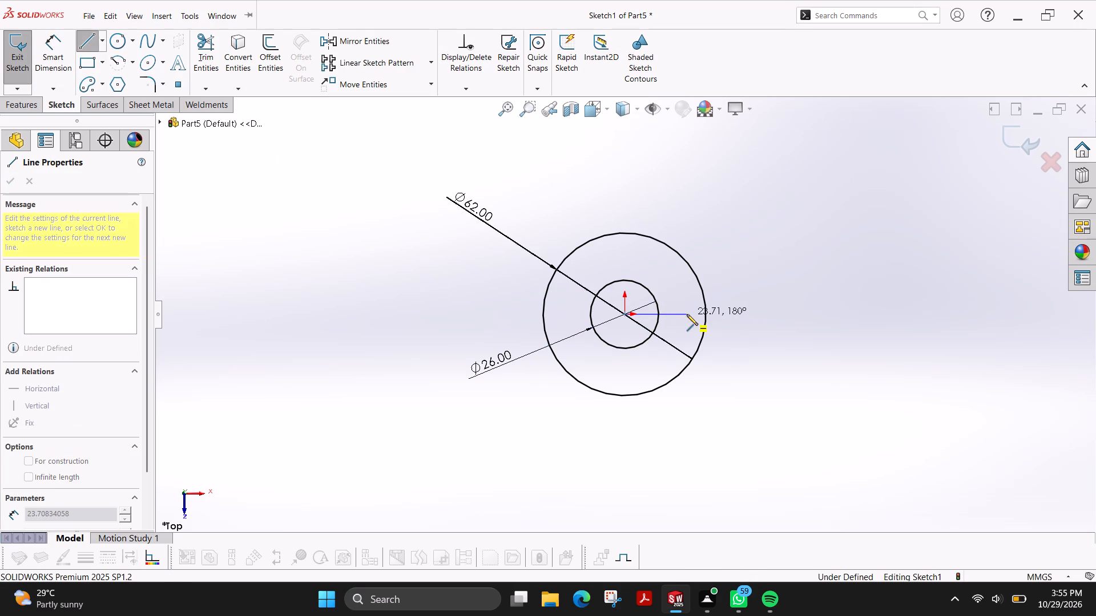
pyautogui.press('Escape')
# Draw a corner rectangle about 6 by 5 mm across the inner circle's edge, straddling the horizontal line.
pyautogui.scroll(-2, 728, 285)
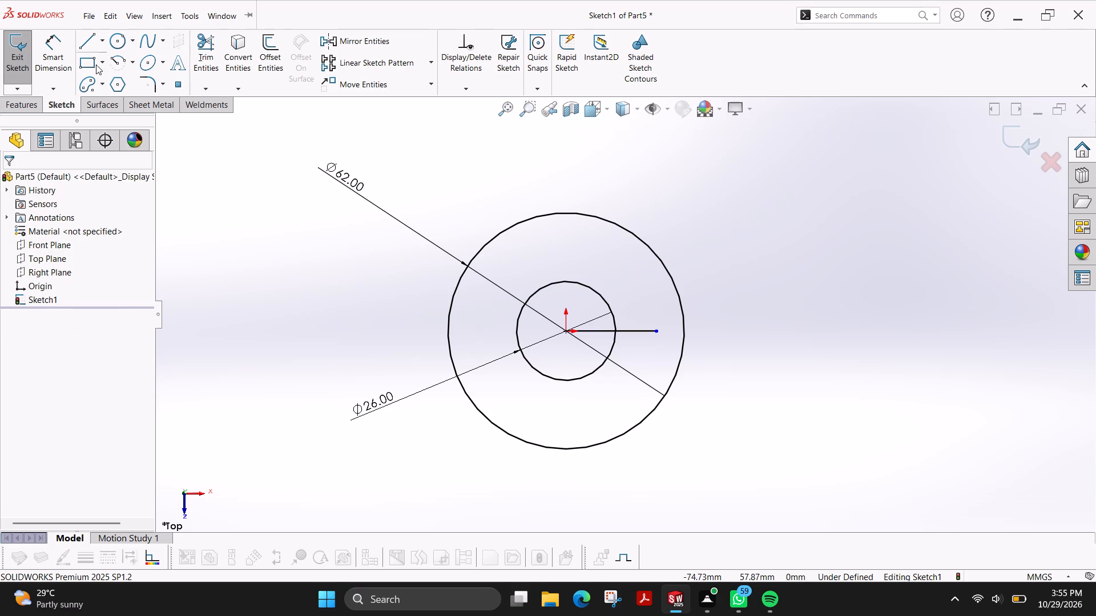
pyautogui.click(90, 68)
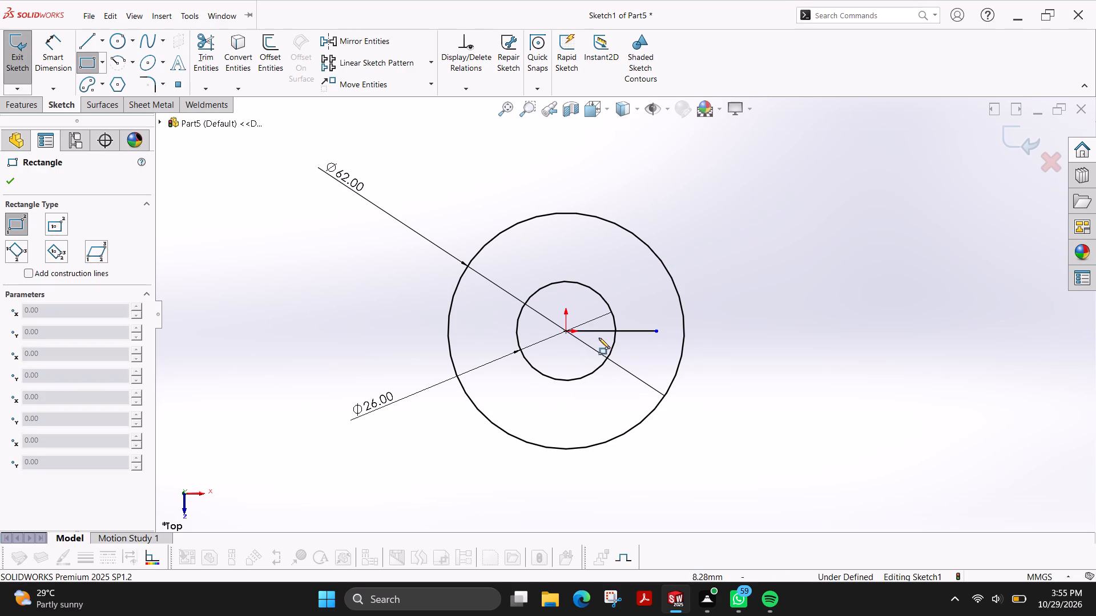
pyautogui.click(604, 342)
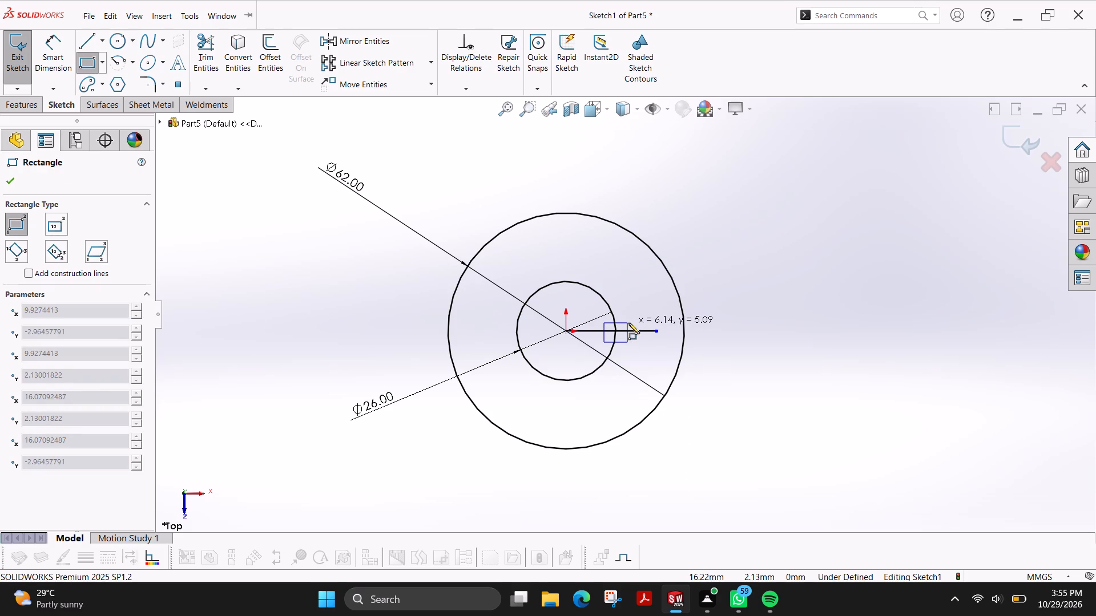
pyautogui.click(628, 323)
pyautogui.press('Escape')
# Dimension the rectangle's height as 4 mm and place its upper edge 2 mm from the horizontal line.
pyautogui.scroll(-3, 649, 321)
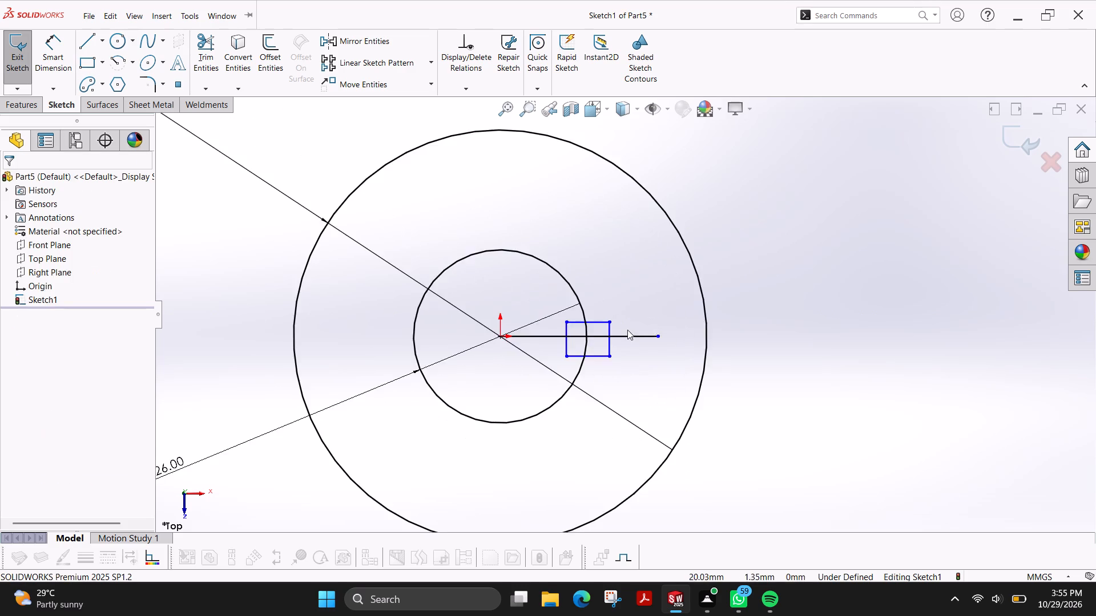
pyautogui.scroll(-3, 624, 331)
pyautogui.click(59, 56)
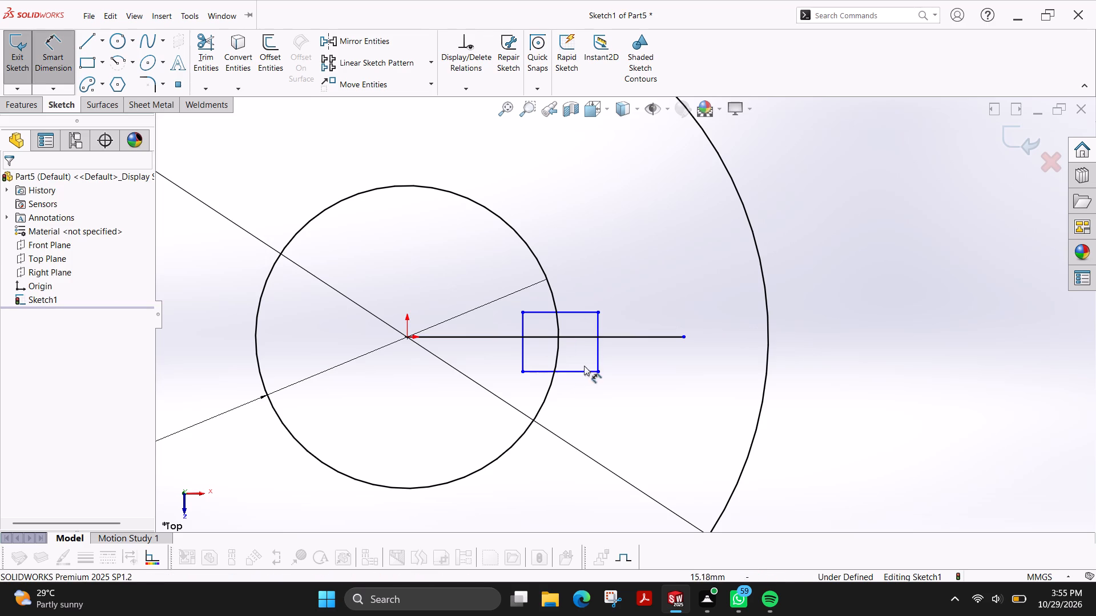
pyautogui.click(598, 354)
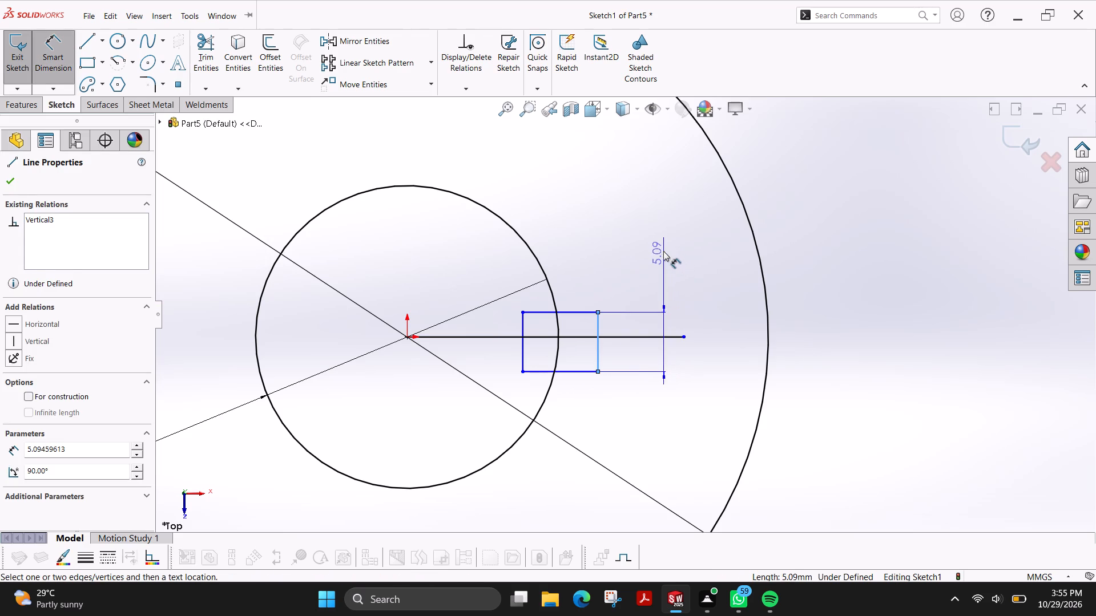
pyautogui.click(663, 251)
pyautogui.press('4')
pyautogui.press('Return')
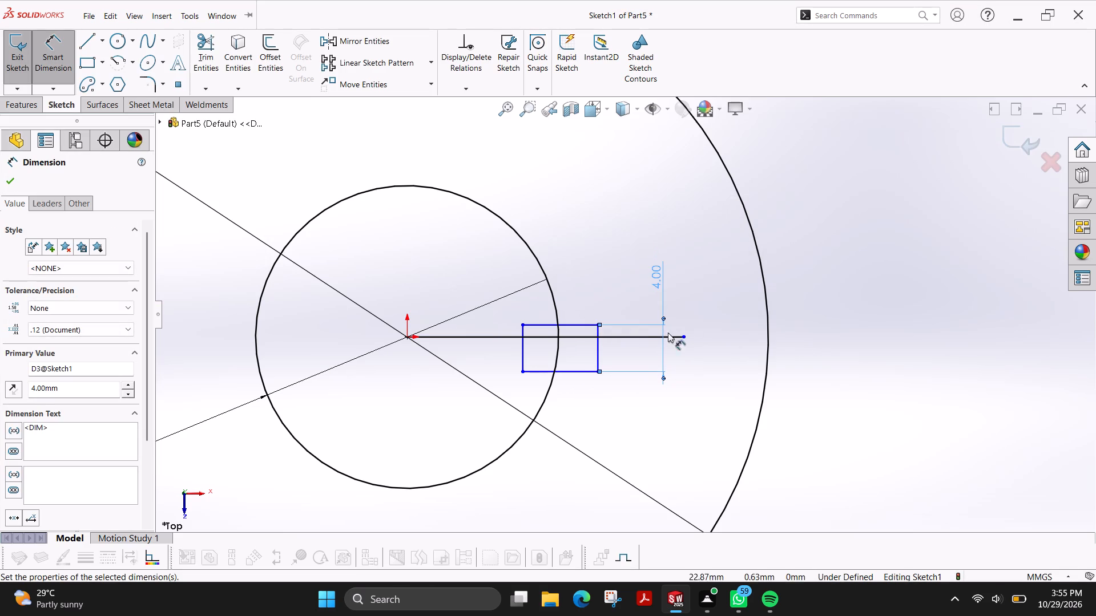
pyautogui.click(622, 334)
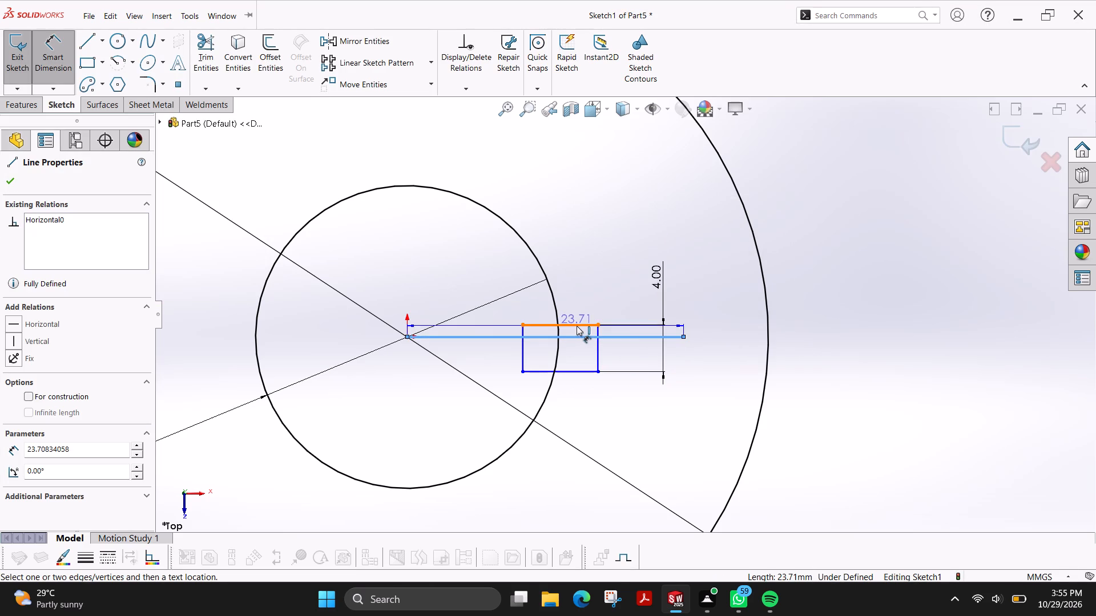
pyautogui.click(577, 325)
pyautogui.click(702, 291)
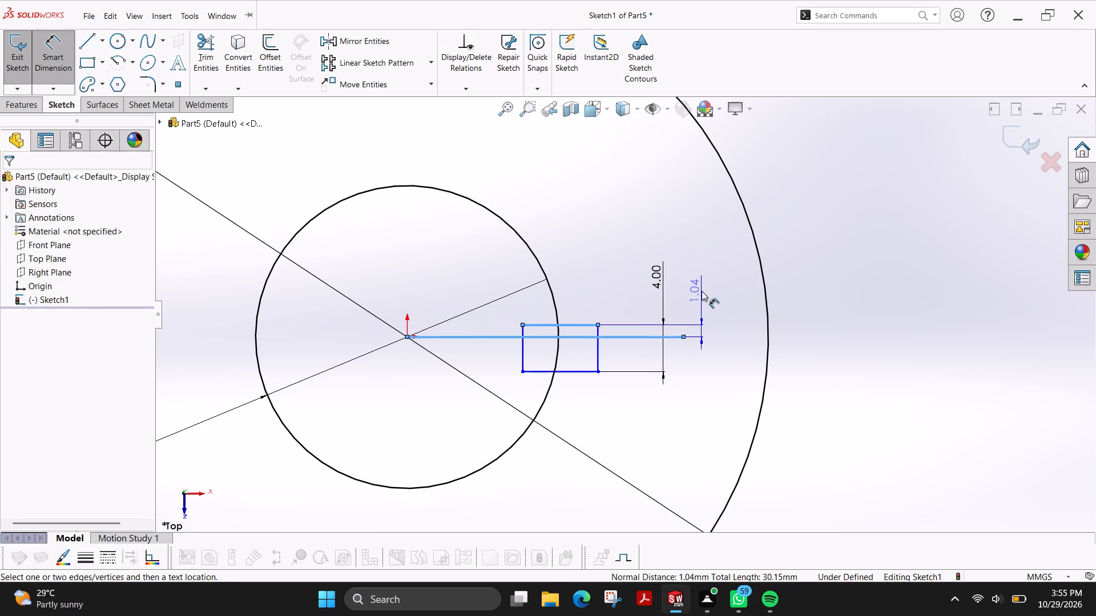
pyautogui.press('2')
pyautogui.press('Return')
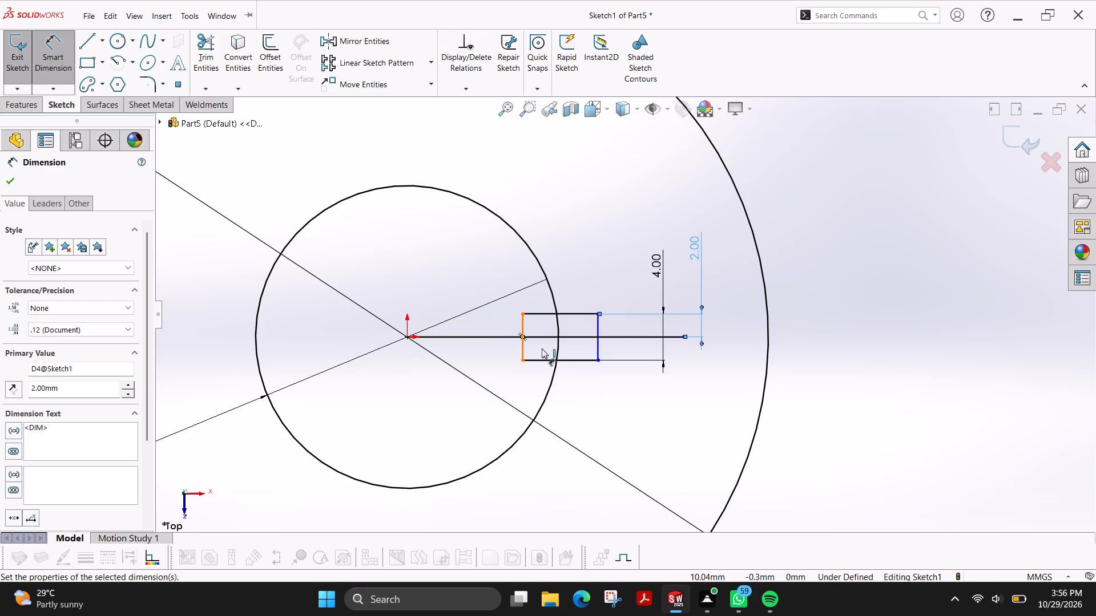
# Trim away the parts of the rectangle and the horizontal line that lie inside the inner circle.
pyautogui.click(212, 48)
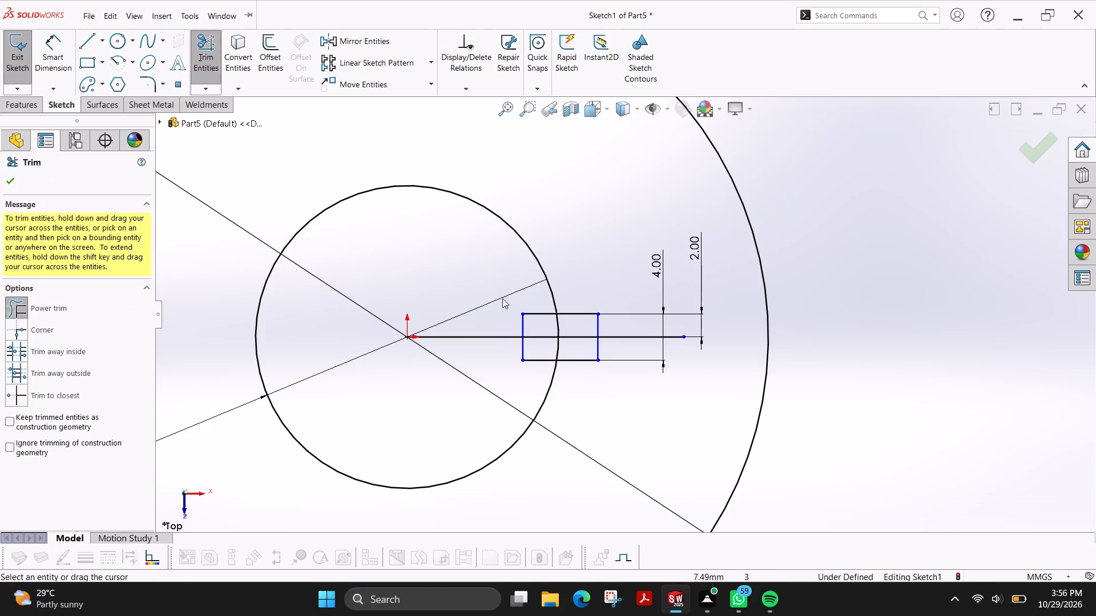
pyautogui.moveTo(536, 303); pyautogui.dragTo(535, 371)
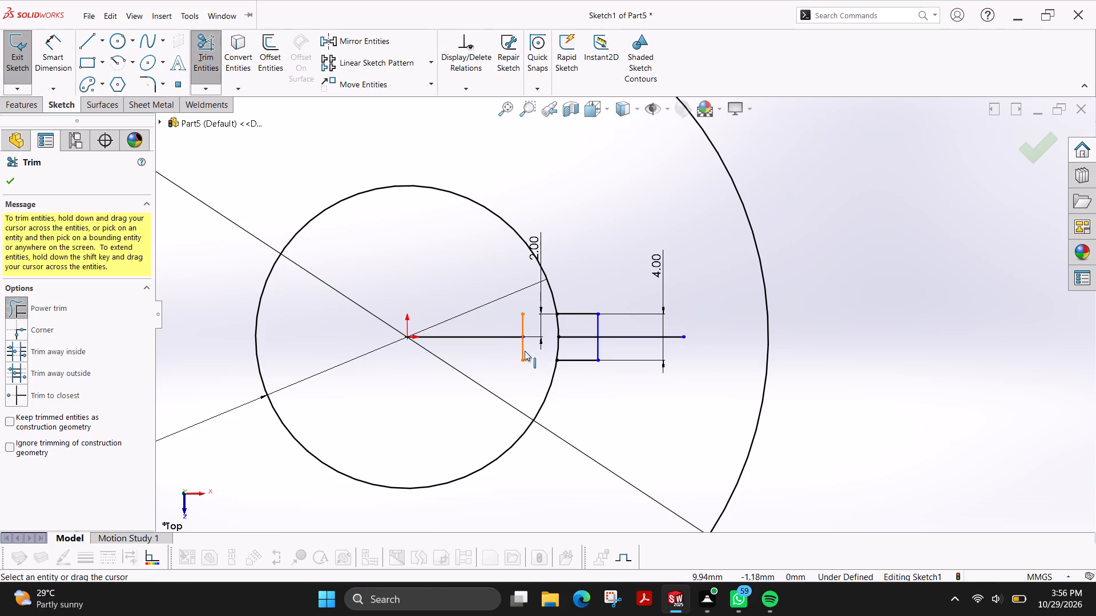
pyautogui.moveTo(538, 346); pyautogui.dragTo(468, 333)
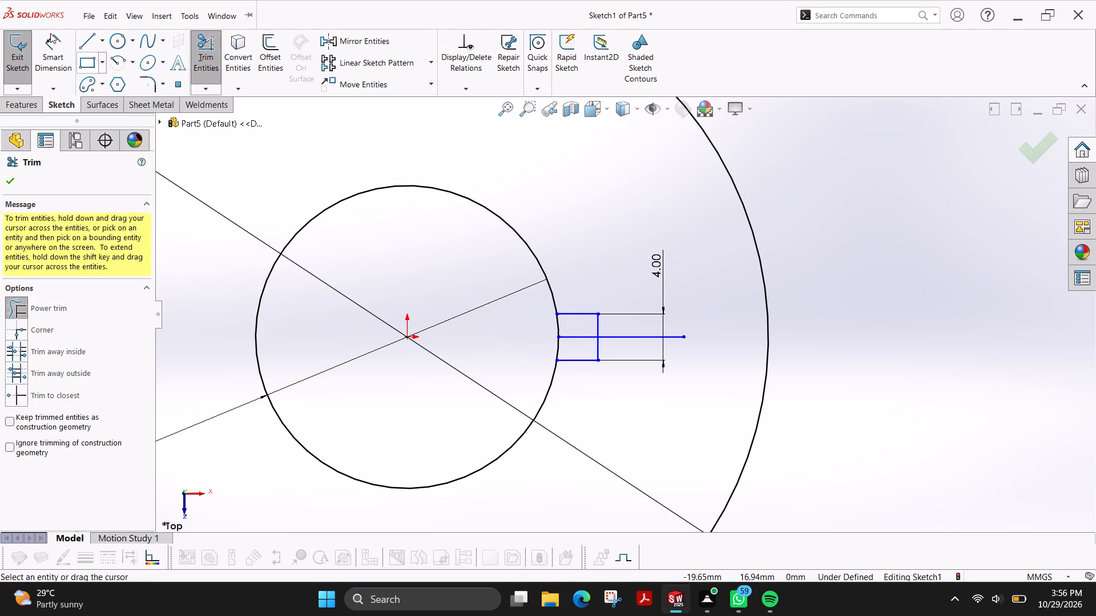
# Set the distance from the horizontal line's endpoint on the inner circle to the rectangle's outer vertical edge to 5 mm.
pyautogui.click(62, 45)
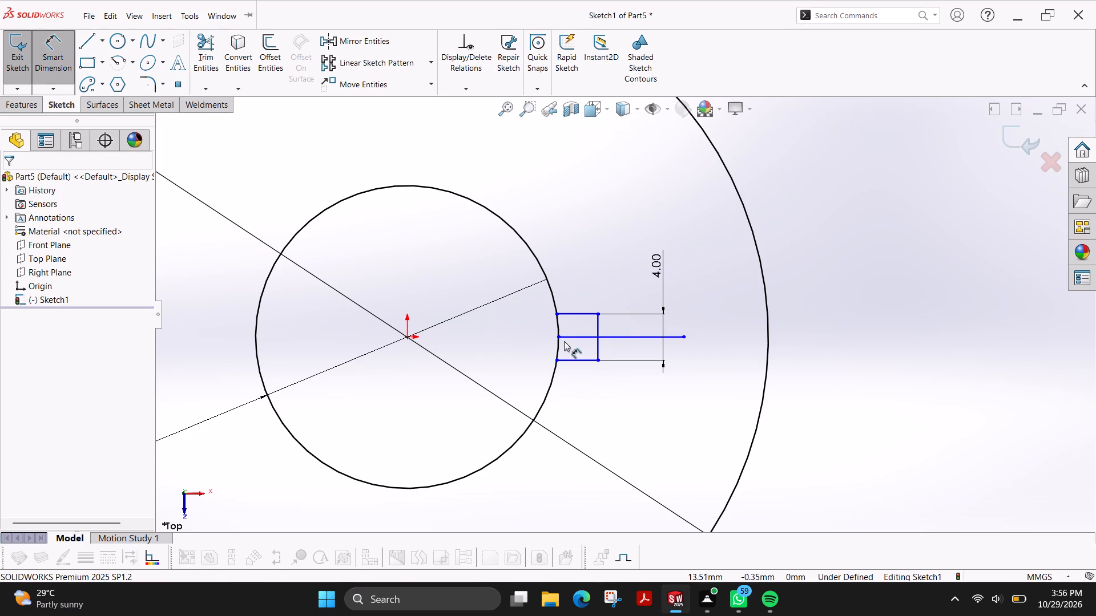
pyautogui.click(559, 337)
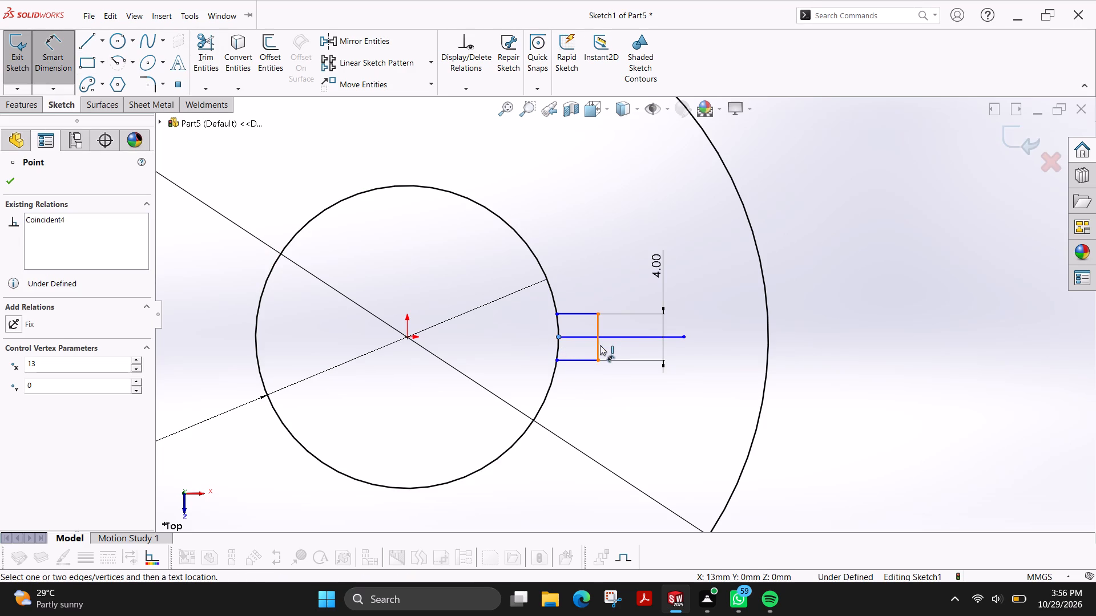
pyautogui.click(598, 348)
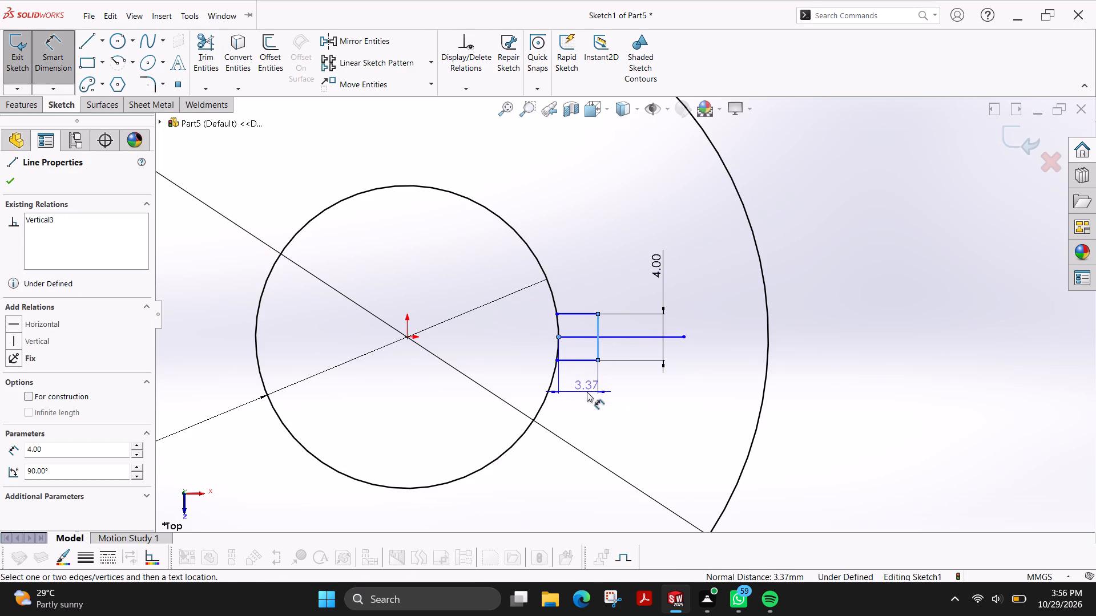
pyautogui.click(587, 392)
pyautogui.press('5')
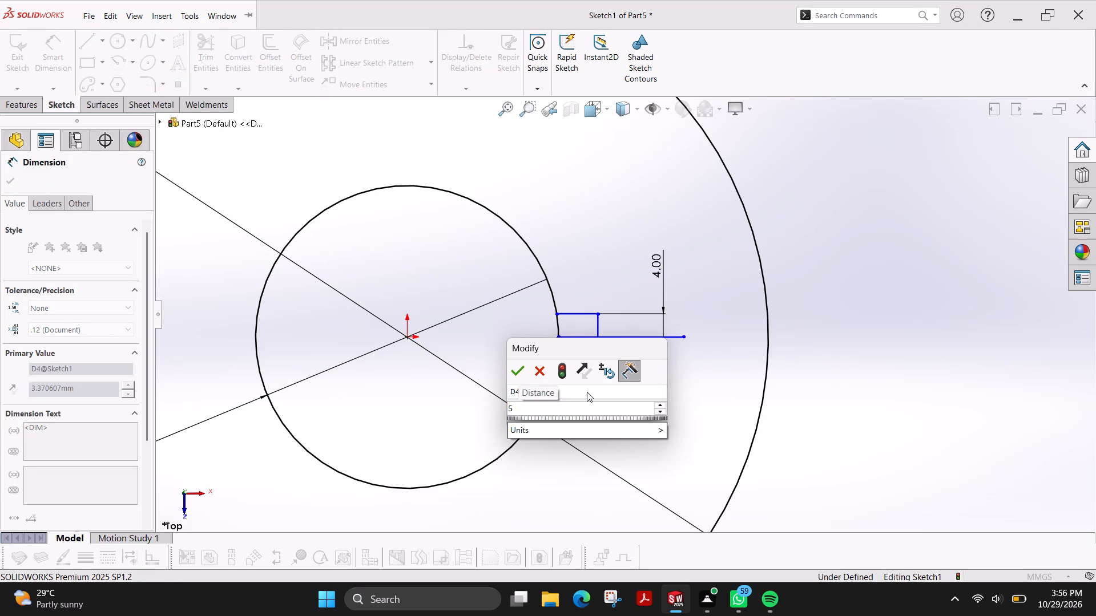
pyautogui.press('Return')
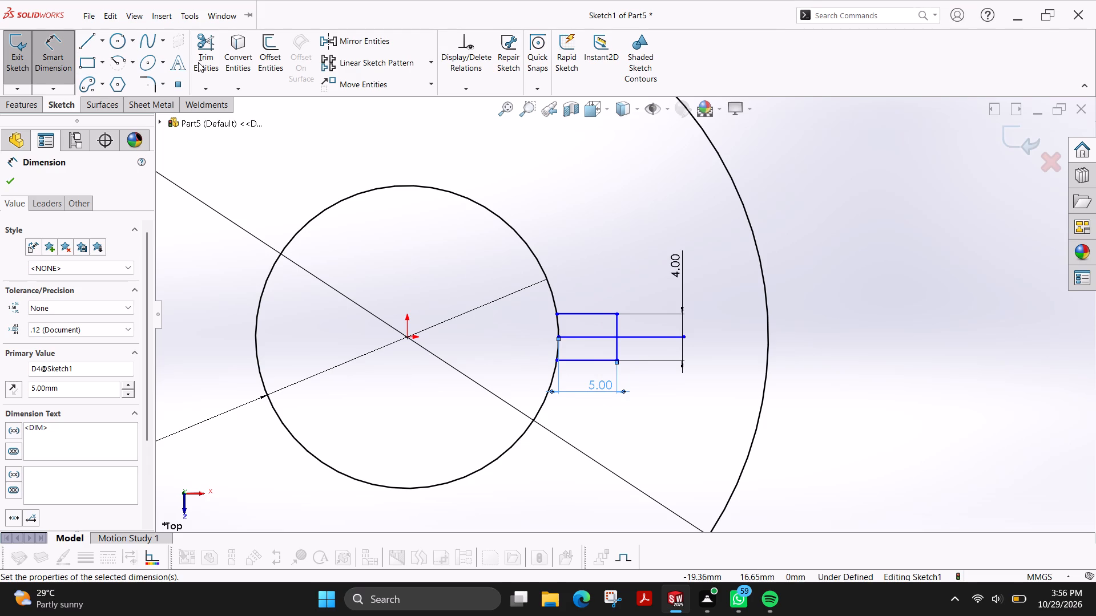
# Trim the remaining horizontal line and the inner-circle arc between the rectangle's sides, leaving an open keyway profile.
pyautogui.click(198, 62)
pyautogui.moveTo(654, 321); pyautogui.dragTo(652, 330)
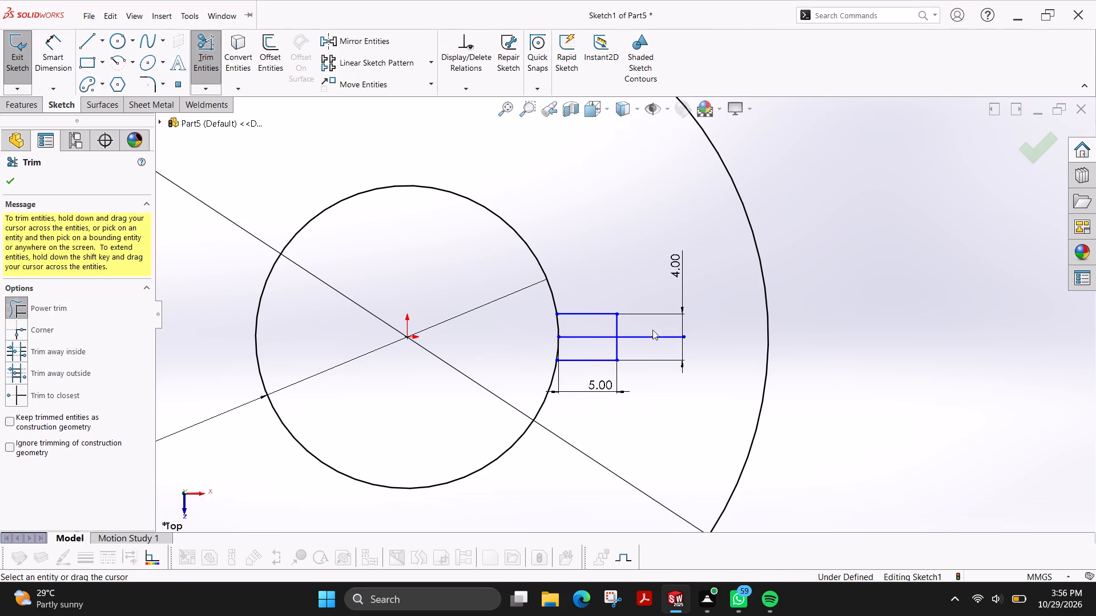
pyautogui.moveTo(652, 330); pyautogui.dragTo(651, 371)
pyautogui.moveTo(583, 329); pyautogui.dragTo(553, 347)
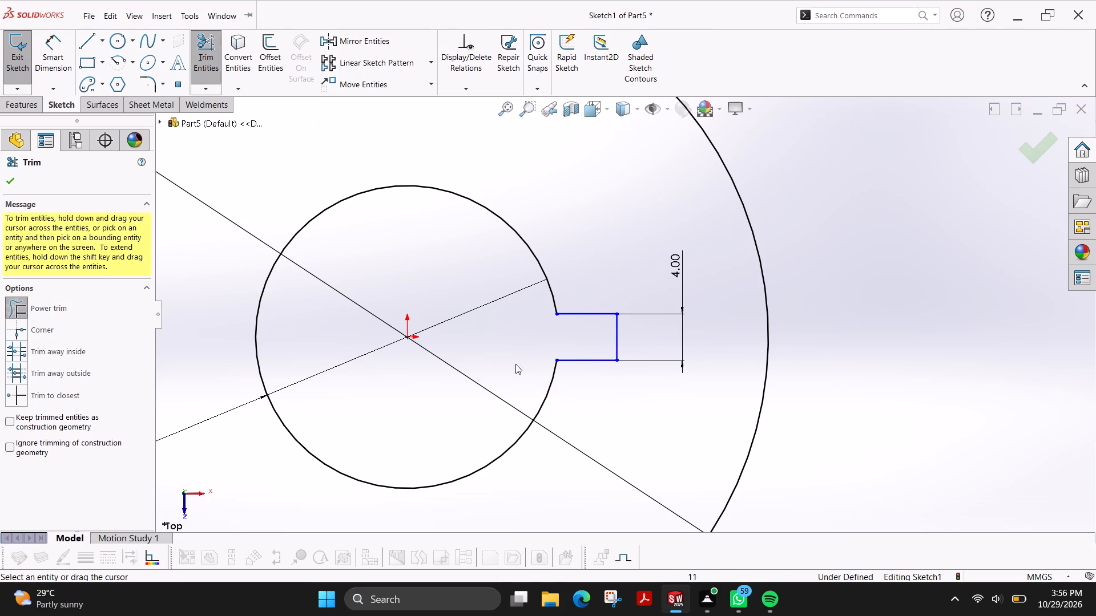
pyautogui.click(10, 180)
pyautogui.scroll(5, 553, 323)
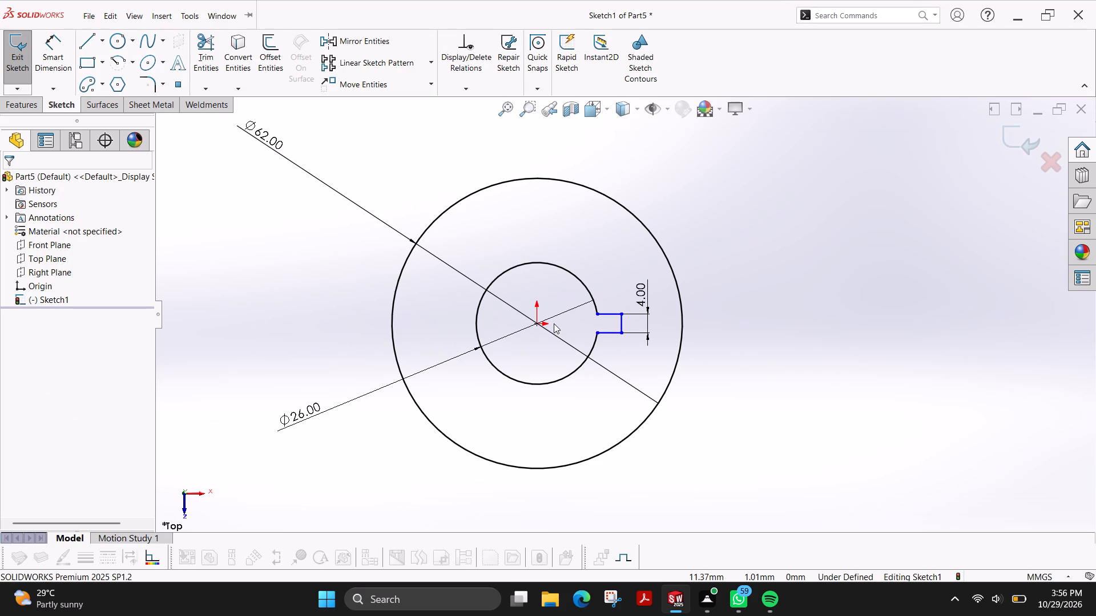
pyautogui.scroll(1, 554, 323)
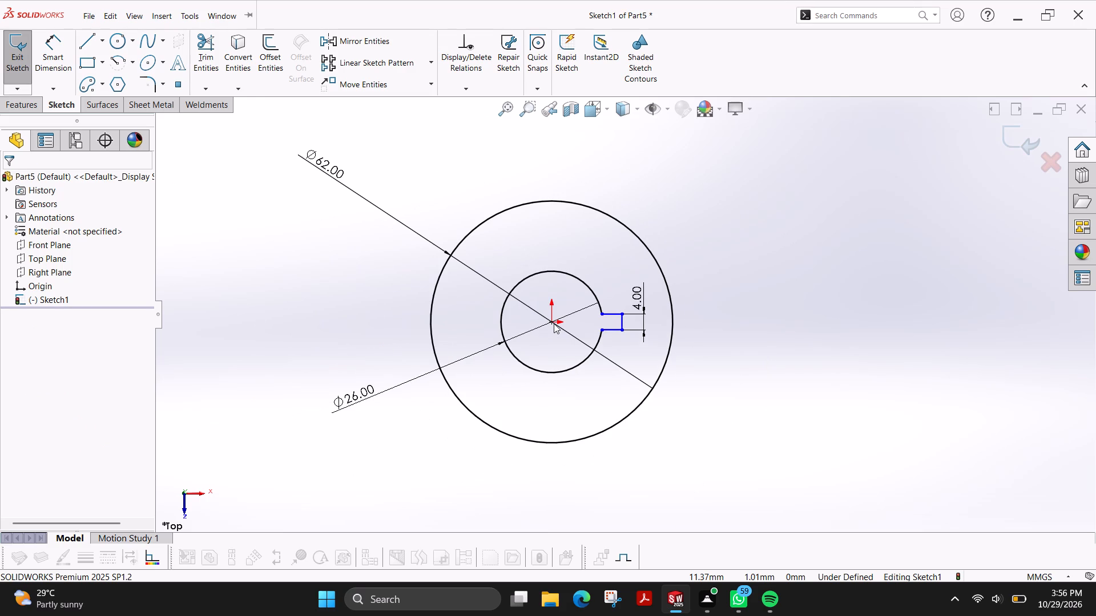
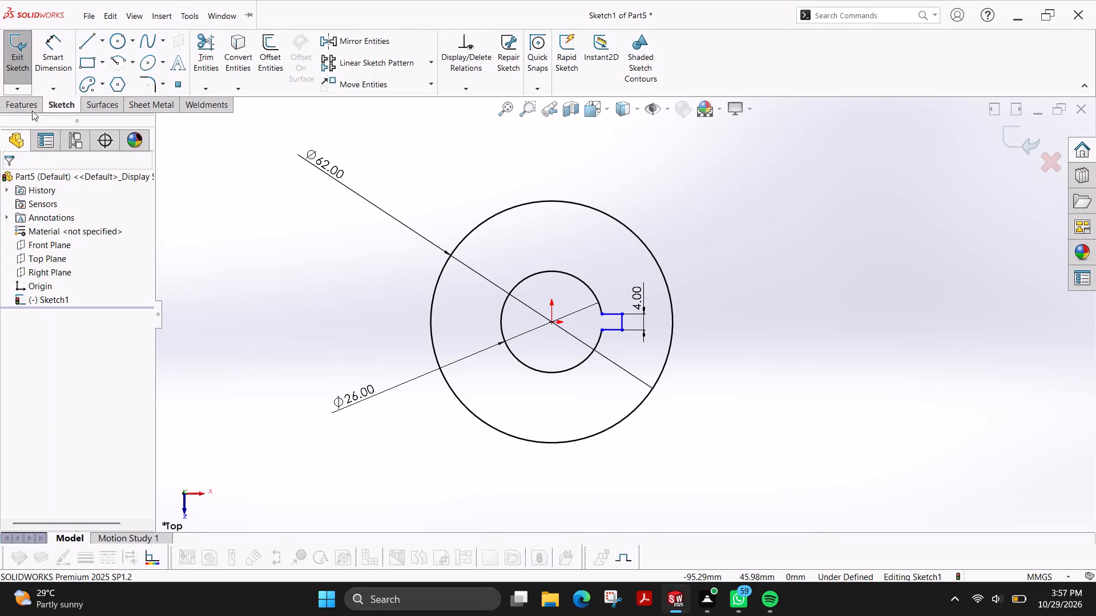
# Extrude the keyed disc profile 50 mm with a Blind end condition.
pyautogui.click(25, 104)
pyautogui.click(26, 56)
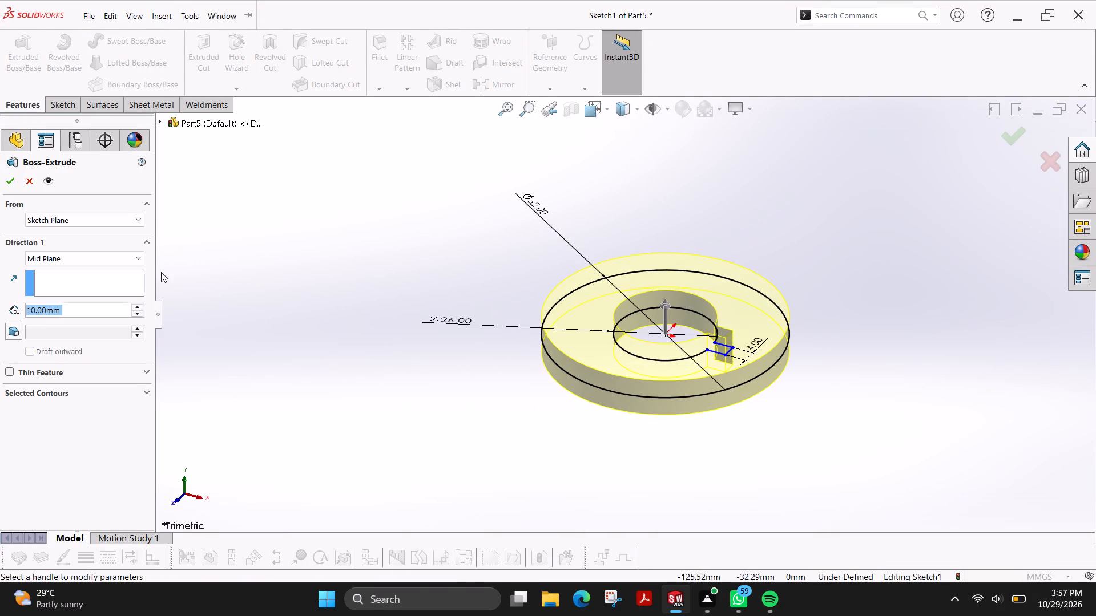
pyautogui.write('50')
pyautogui.press('Return')
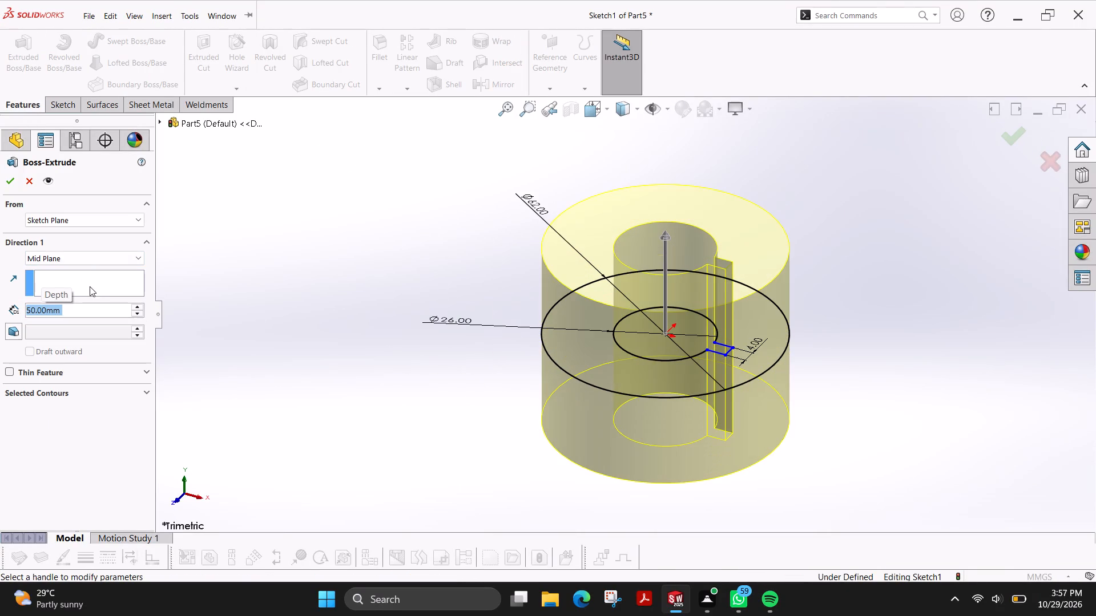
pyautogui.click(118, 260)
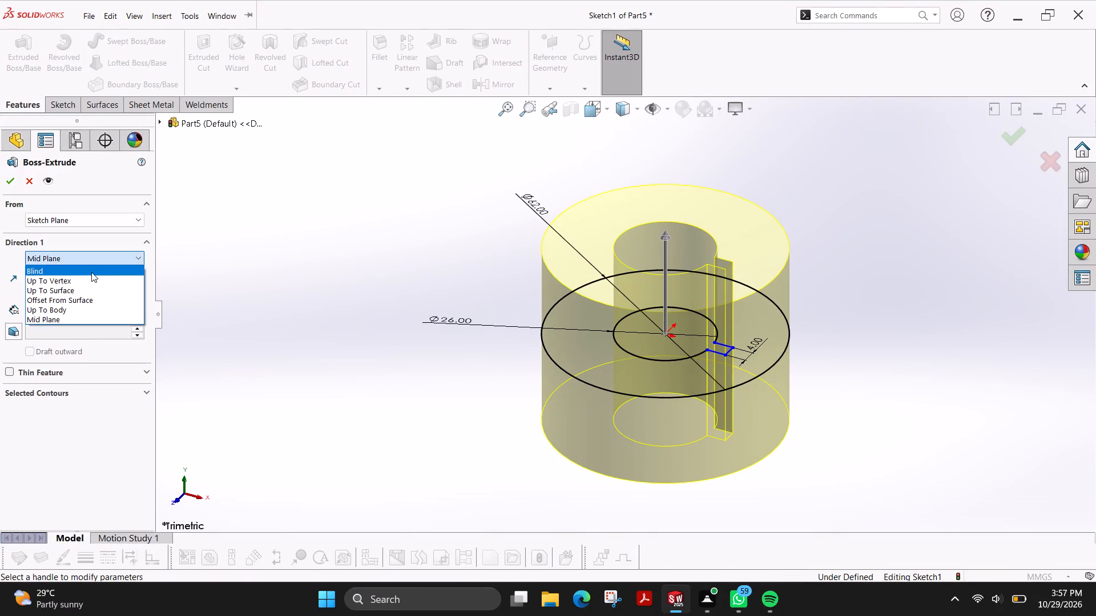
pyautogui.click(91, 272)
pyautogui.click(9, 178)
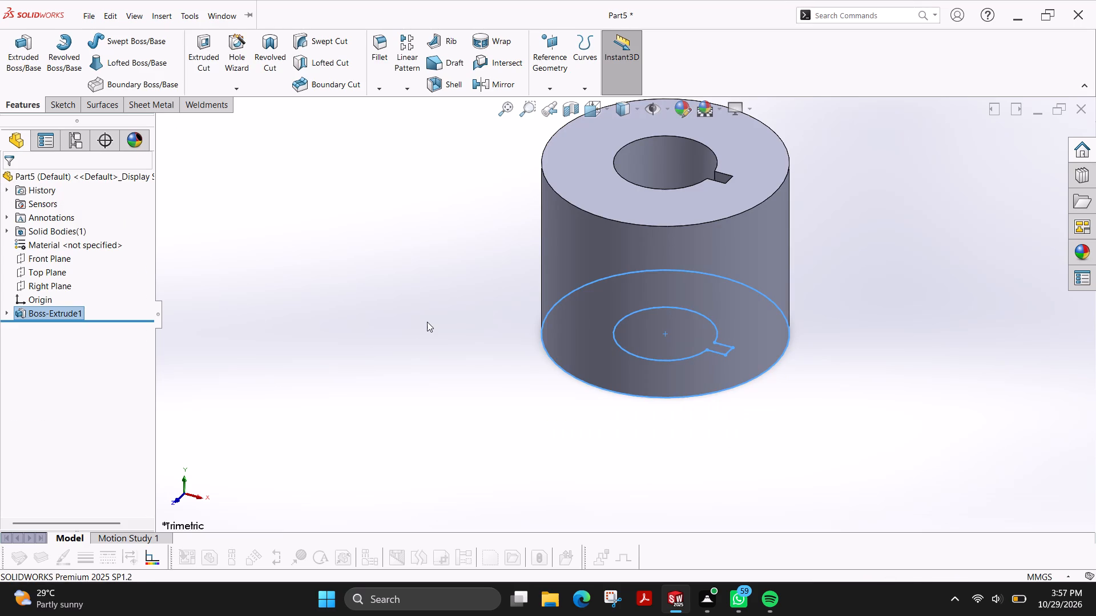
# Start a sketch on the cylinder's upper annular face and draw an origin-centred circle of 31 mm radius matching its outer edge.
pyautogui.click(581, 183)
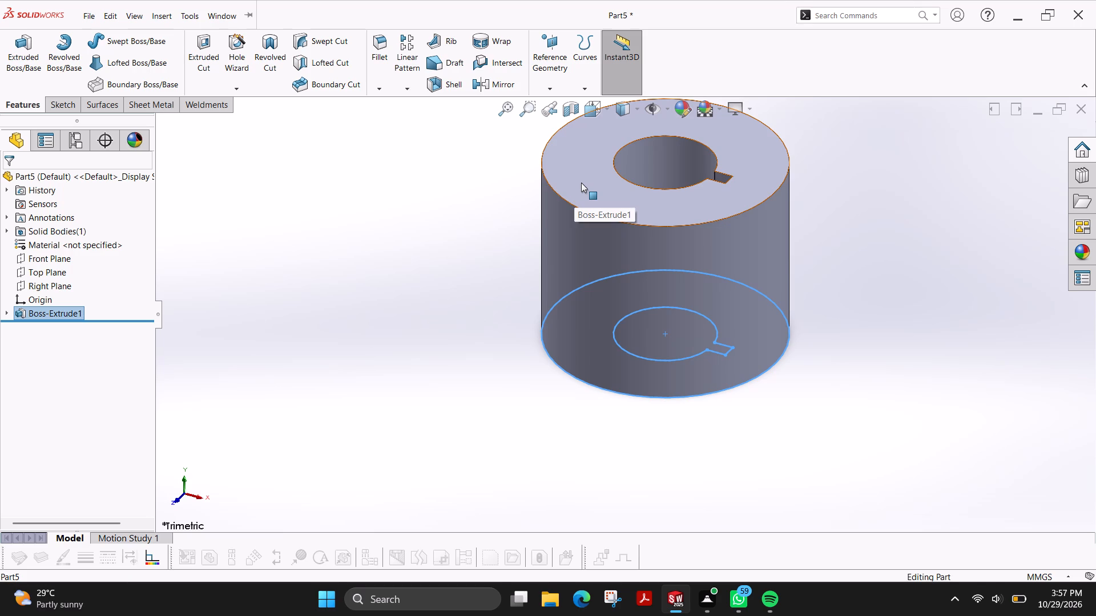
pyautogui.click(67, 101)
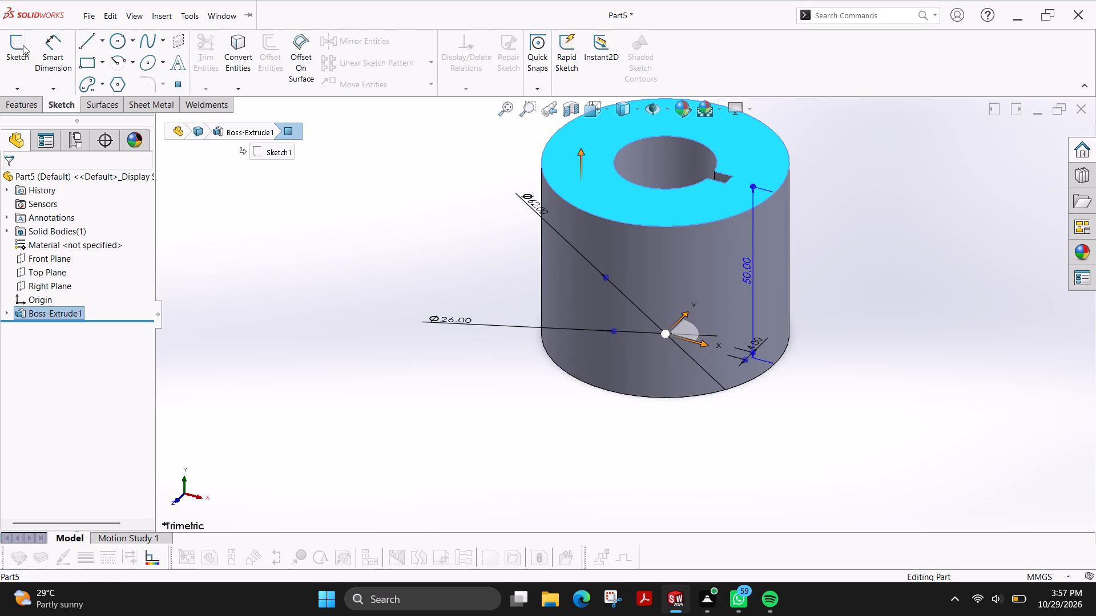
pyautogui.click(23, 45)
pyautogui.press('Escape')
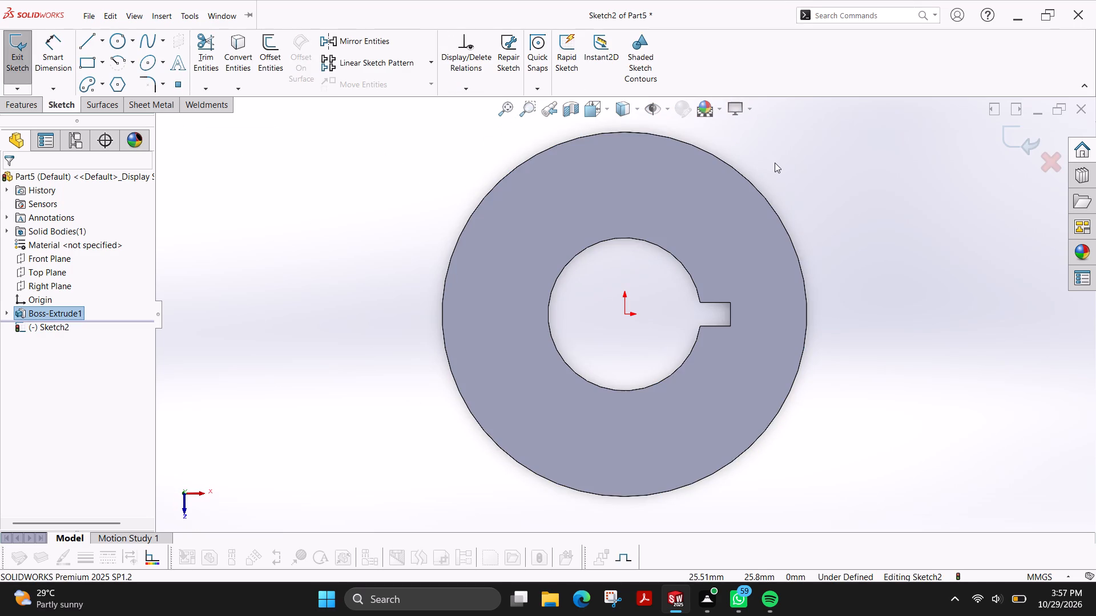
pyautogui.scroll(1, 775, 163)
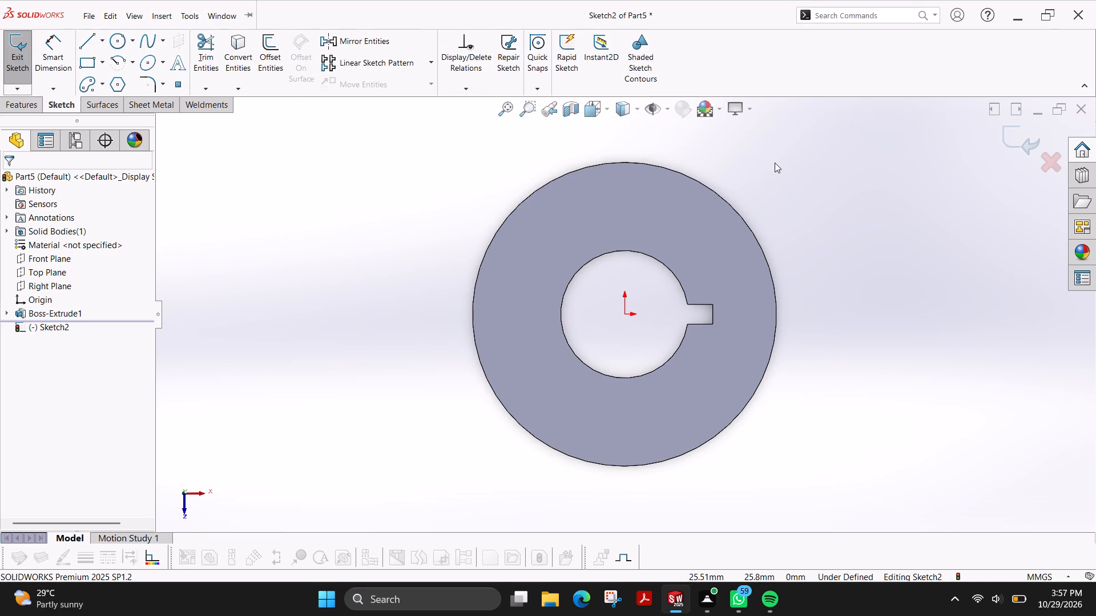
pyautogui.click(115, 48)
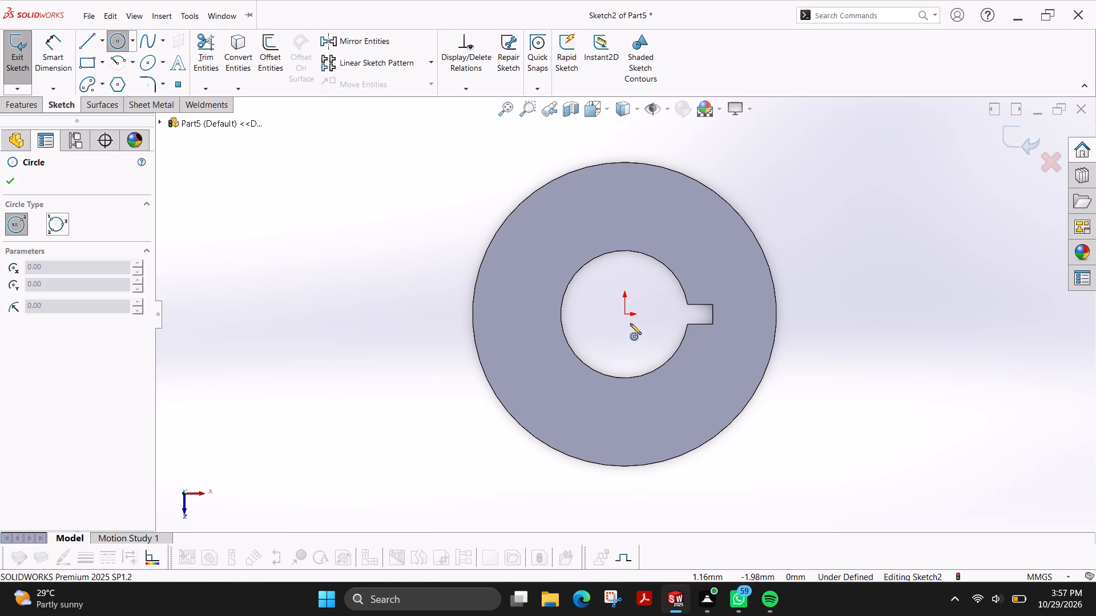
pyautogui.click(624, 313)
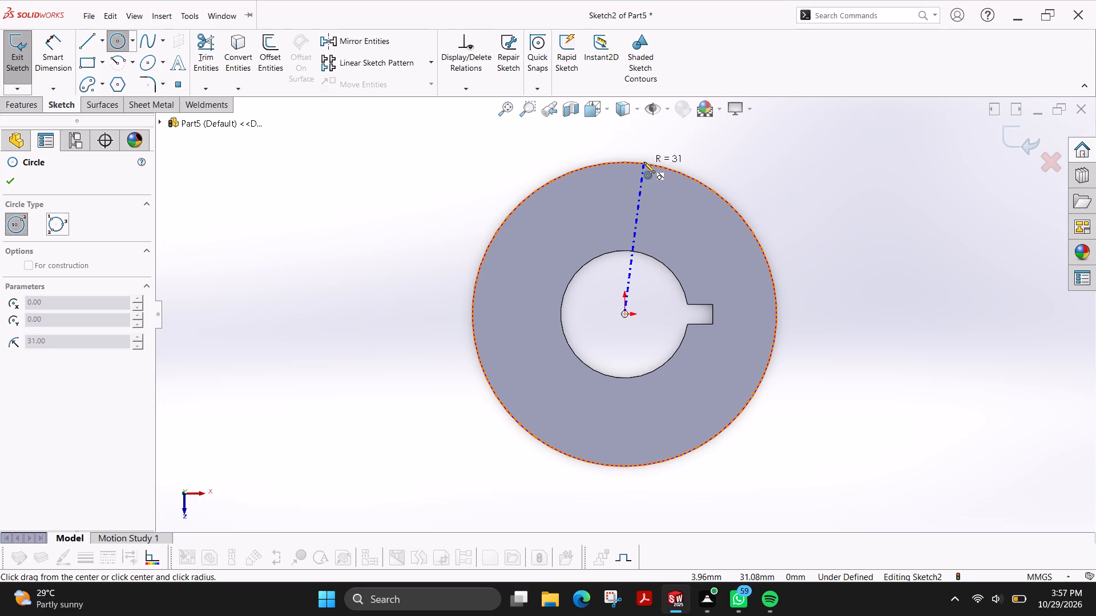
pyautogui.click(644, 162)
pyautogui.scroll(2, 852, 267)
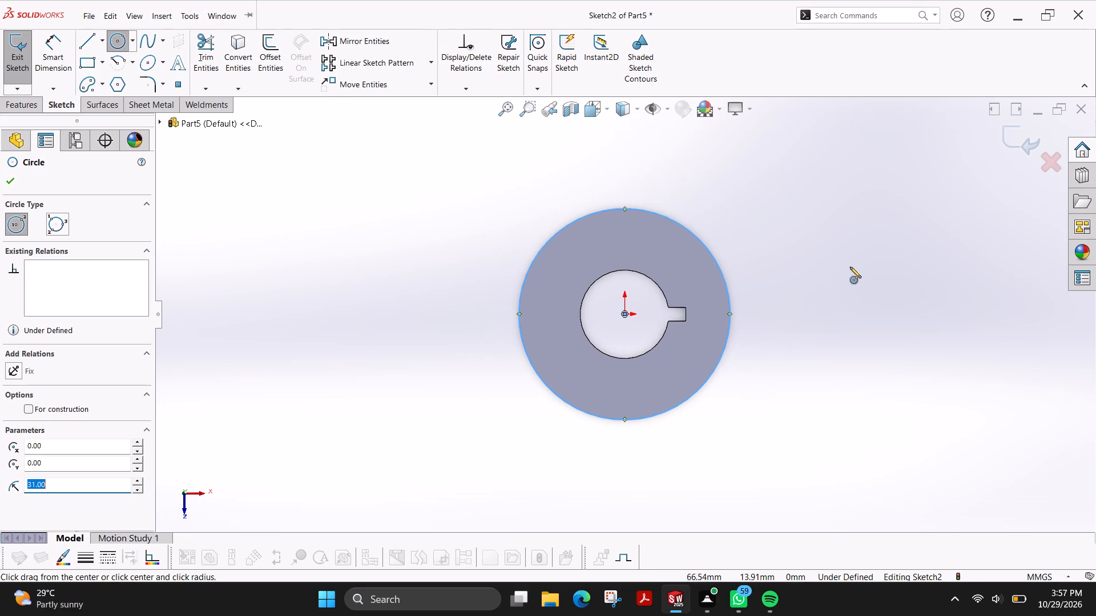
pyautogui.press('Escape')
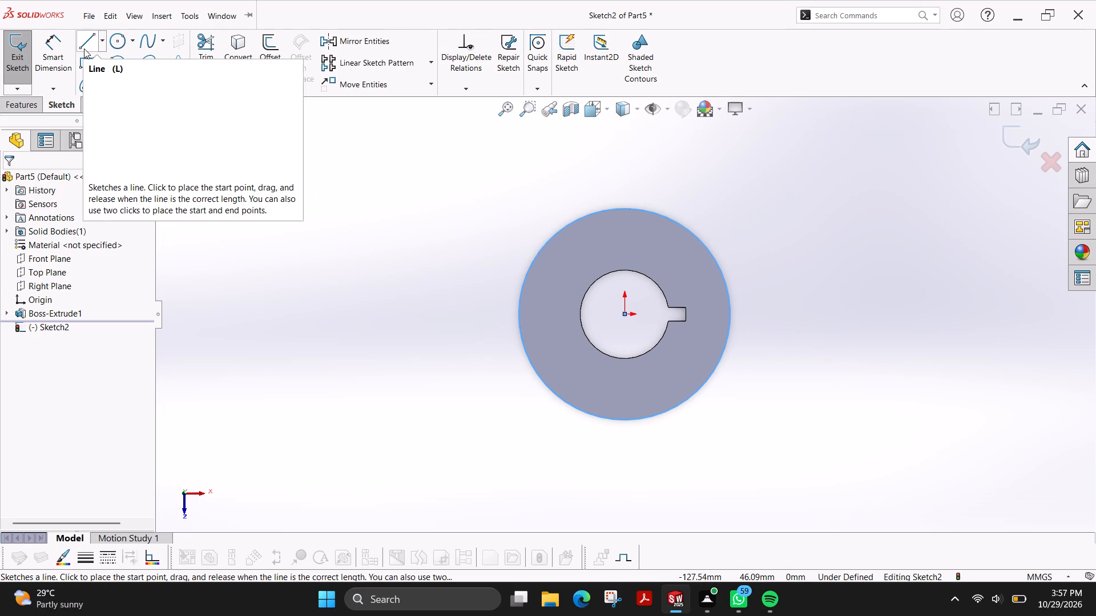
# Draw a horizontal line about 98 mm long from the origin, running through the keyway and out past the disc.
pyautogui.click(84, 48)
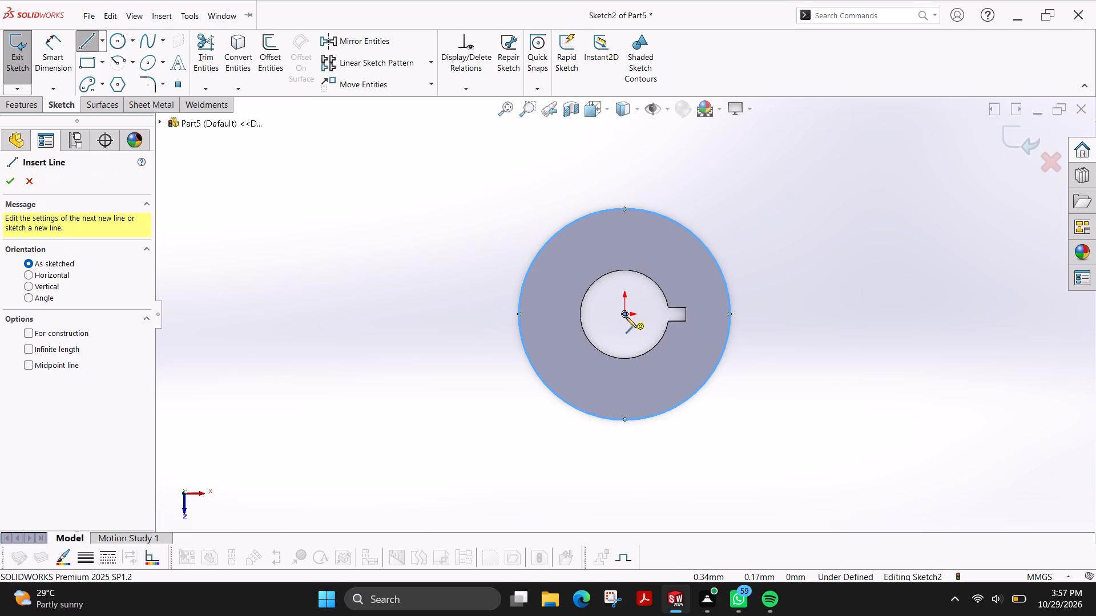
pyautogui.click(624, 317)
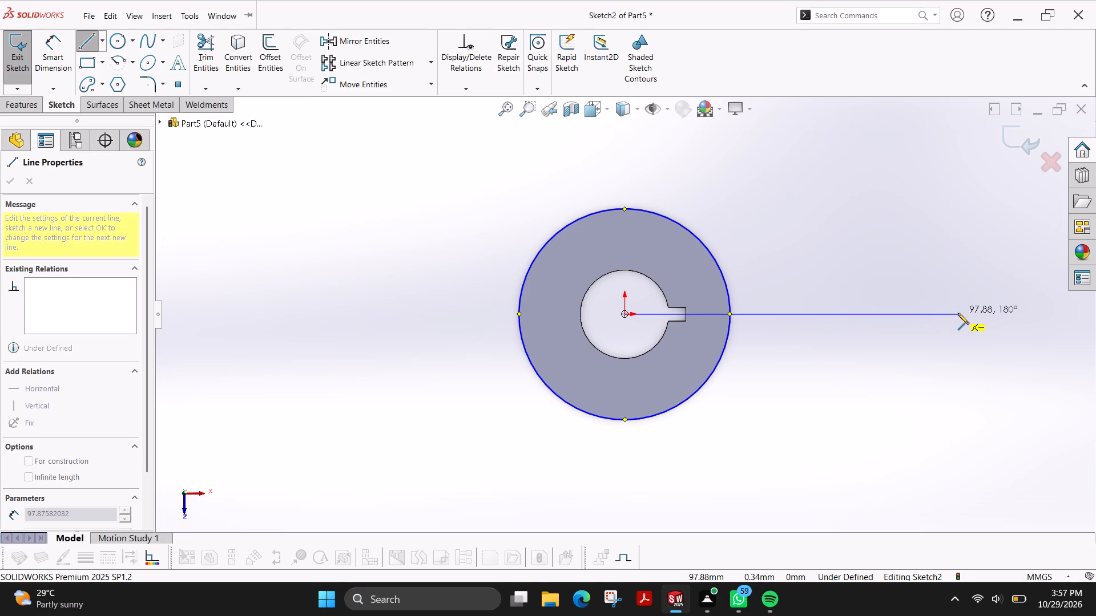
pyautogui.click(958, 313)
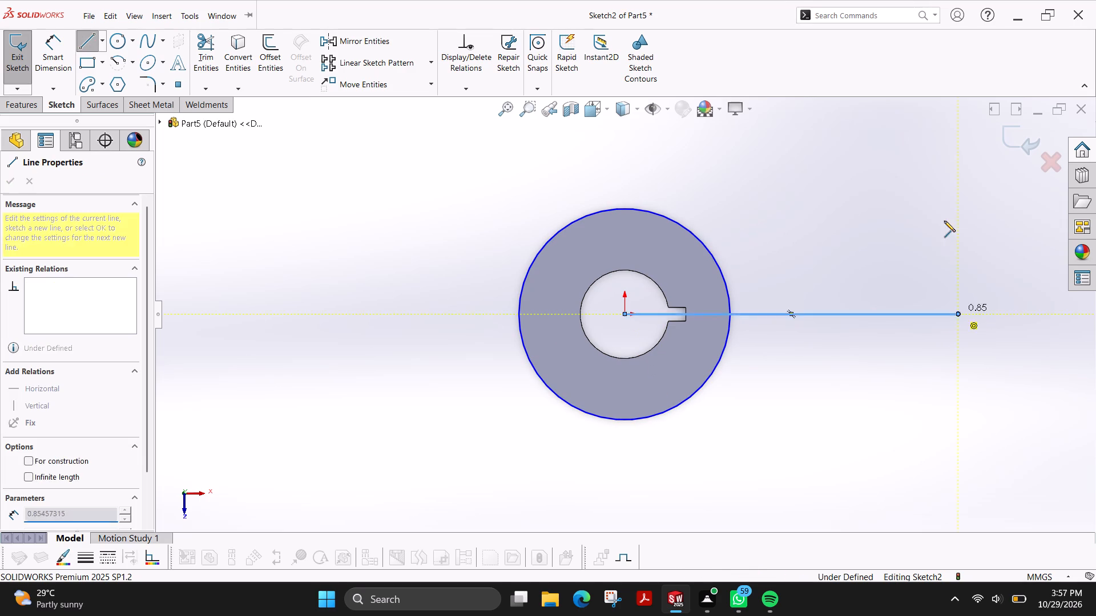
pyautogui.press('Escape')
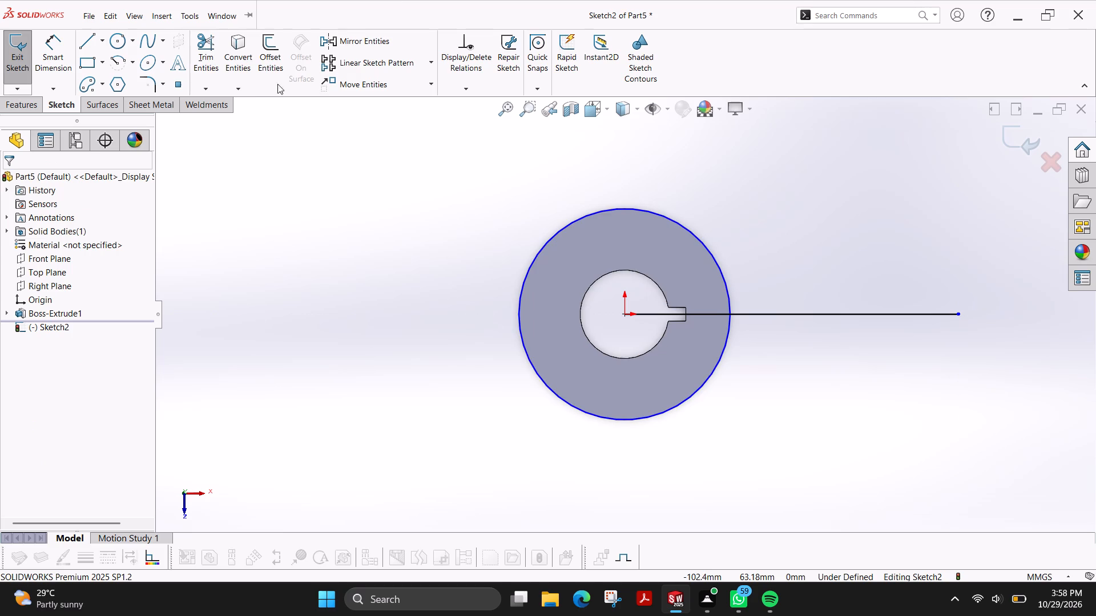
# Draw two concentric circles centred on the line's outer endpoint, a small inner one and an outer one of about 20 mm radius.
pyautogui.click(117, 46)
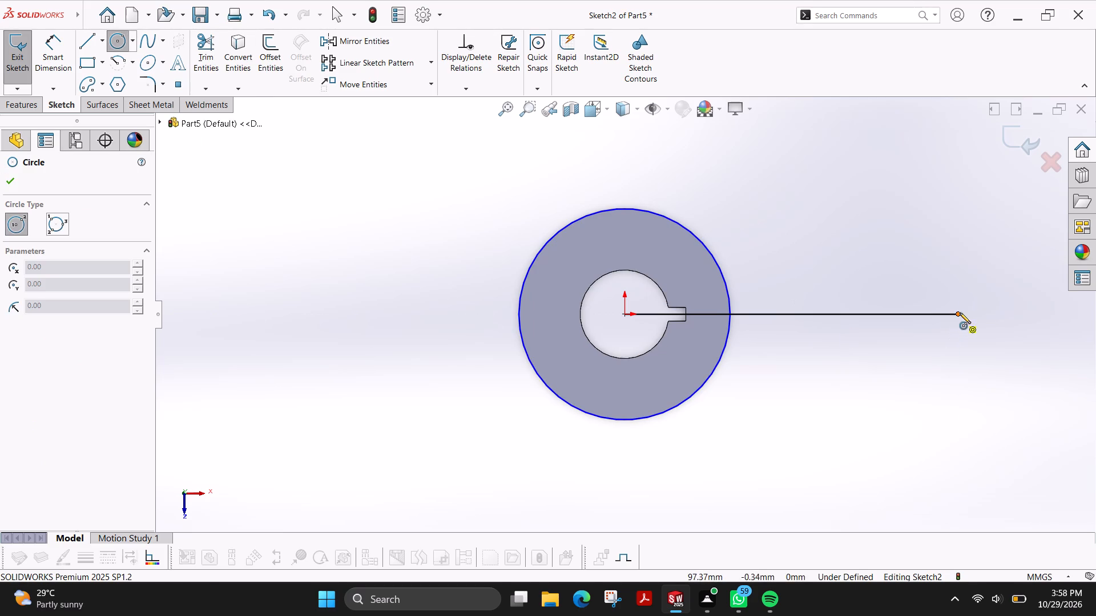
pyautogui.click(960, 313)
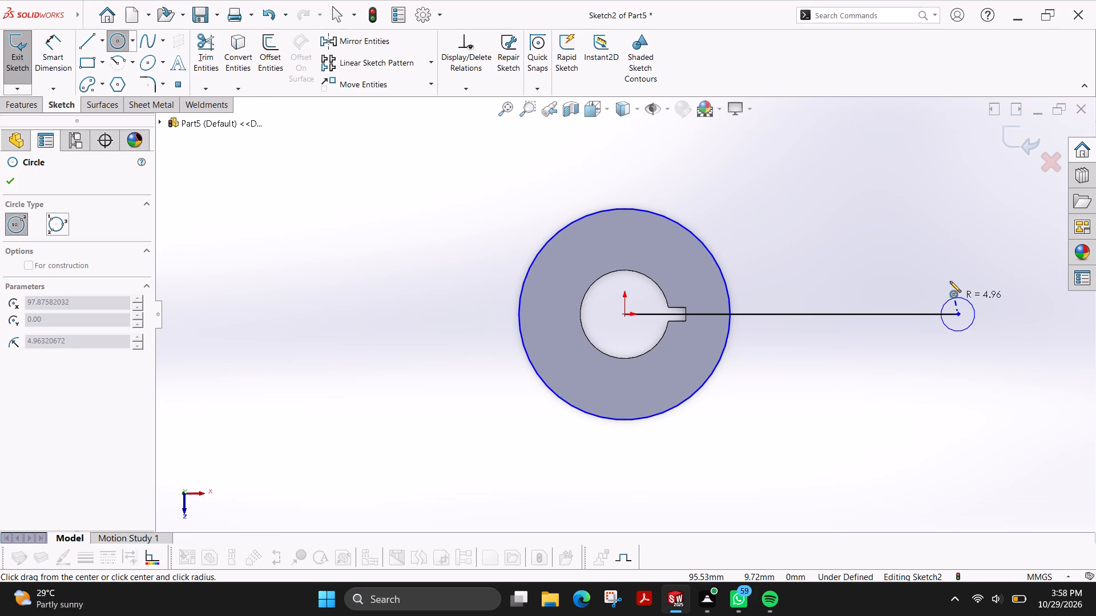
pyautogui.click(957, 289)
pyautogui.click(960, 313)
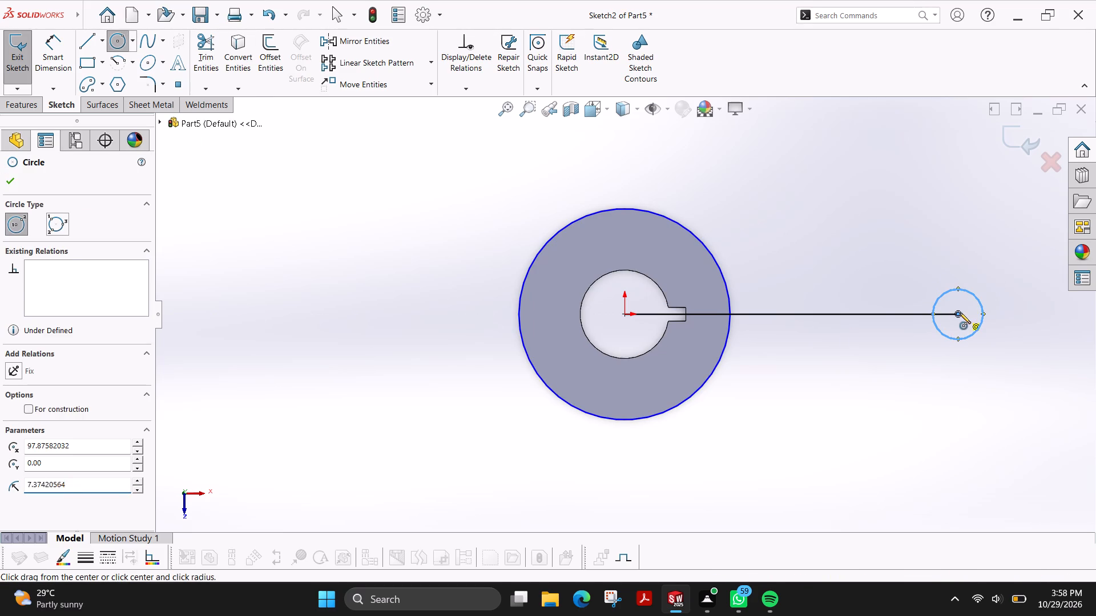
pyautogui.click(945, 246)
# Connect the 31 mm radius circle and the far outer circle with upper and lower tangent lines, each about 97 mm long.
pyautogui.click(90, 49)
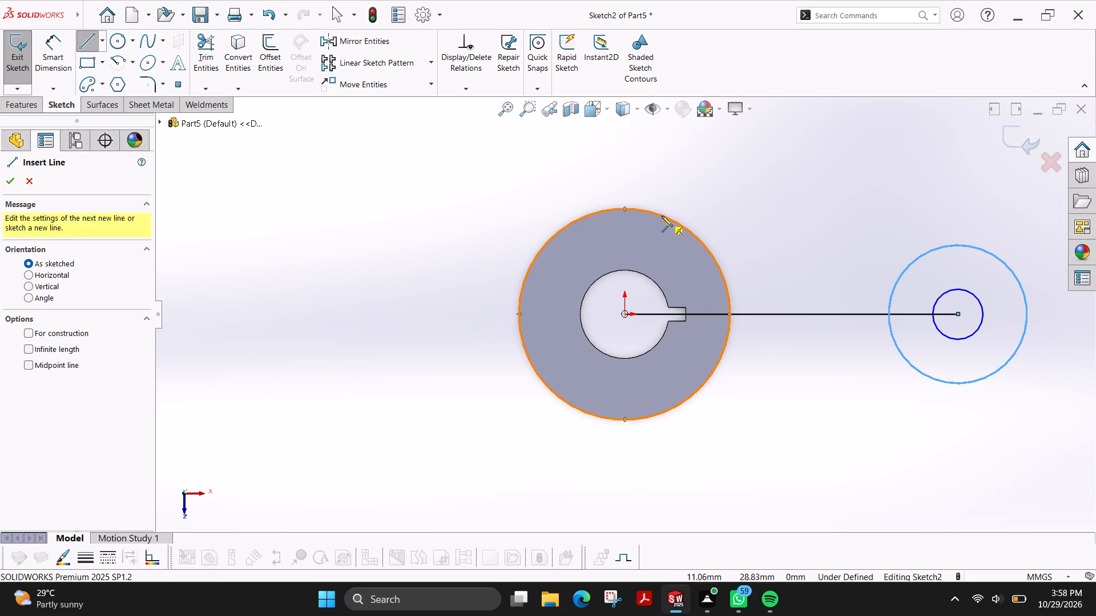
pyautogui.click(641, 209)
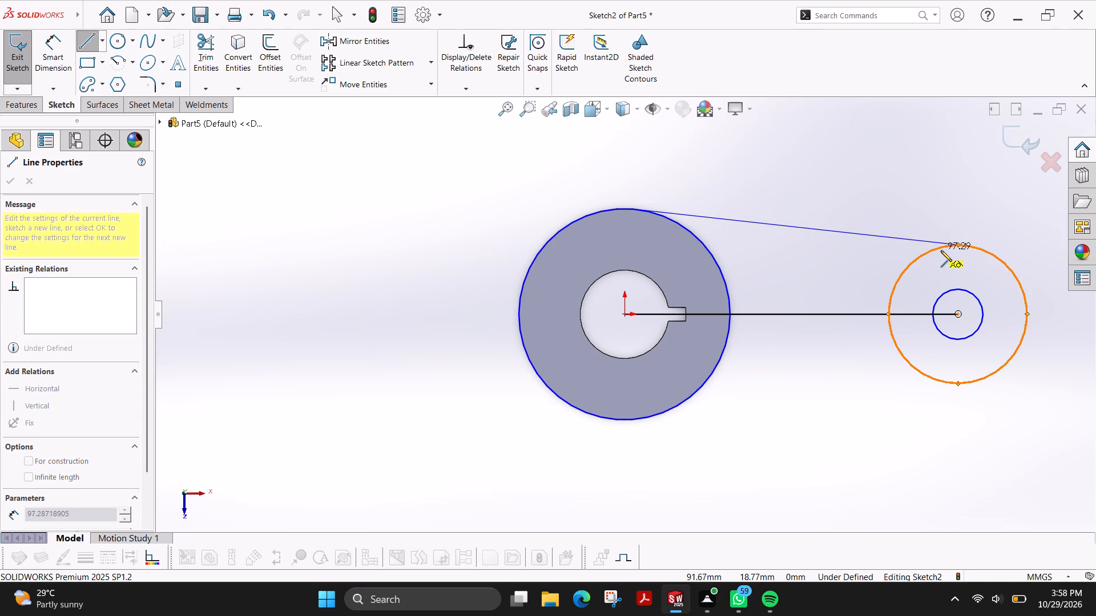
pyautogui.click(975, 249)
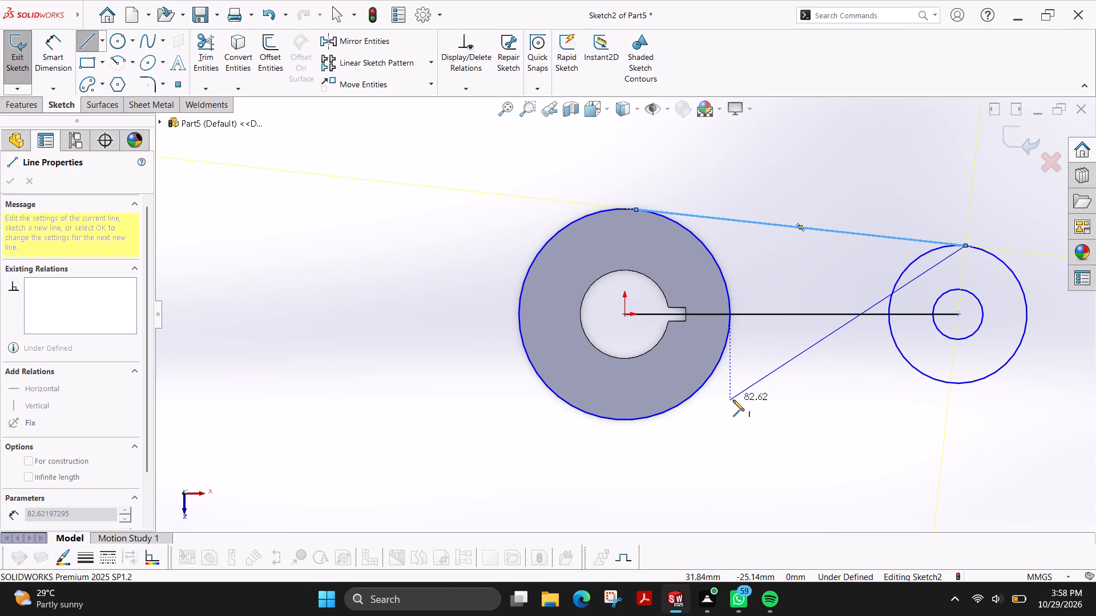
pyautogui.press('Escape')
pyautogui.press('l')
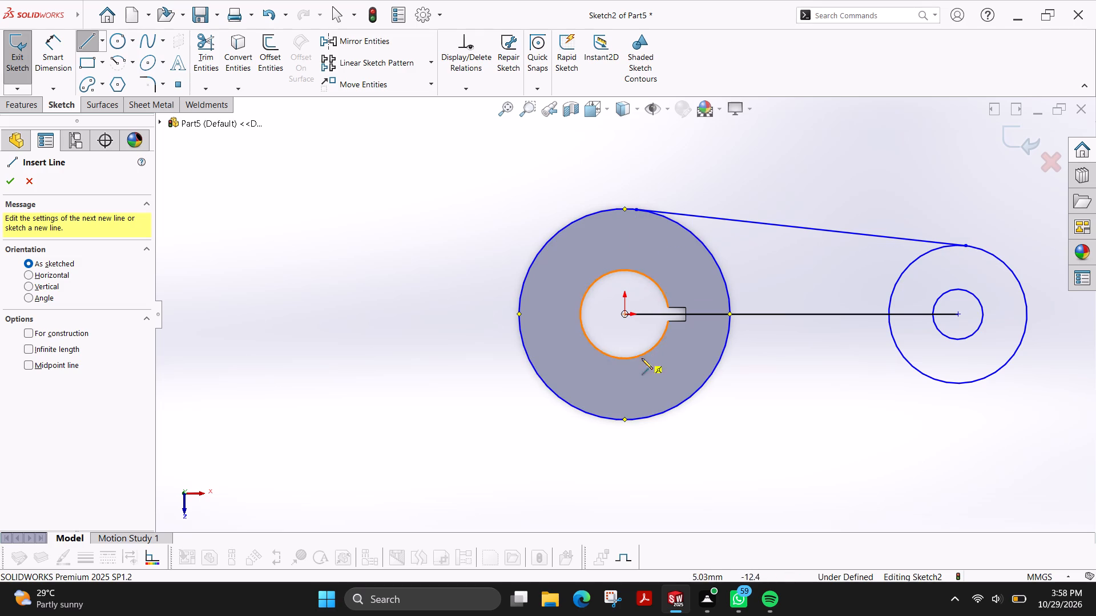
pyautogui.click(635, 420)
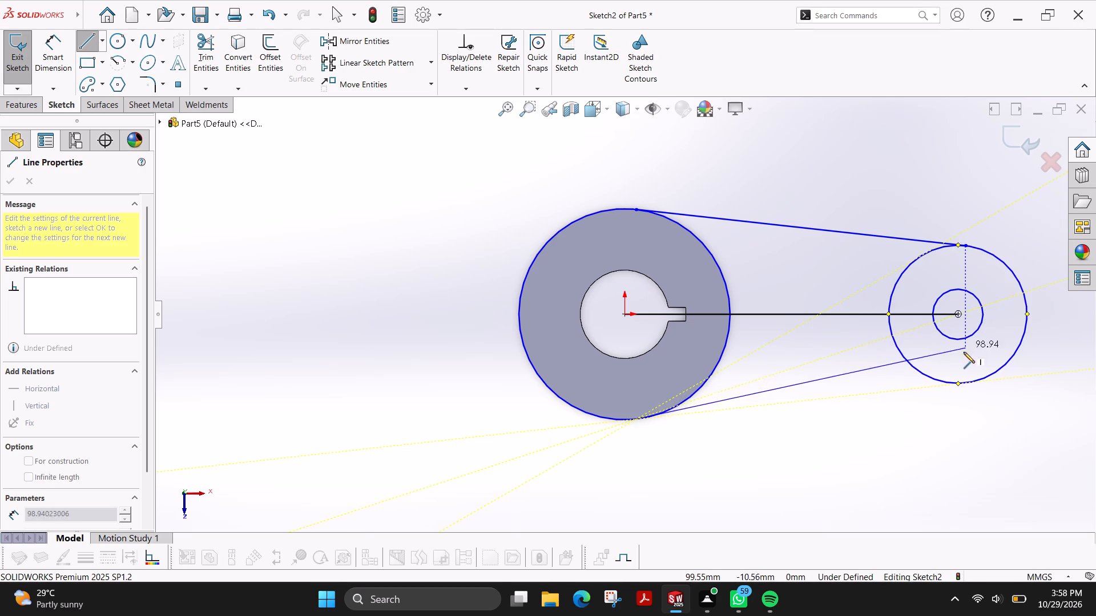
pyautogui.click(966, 383)
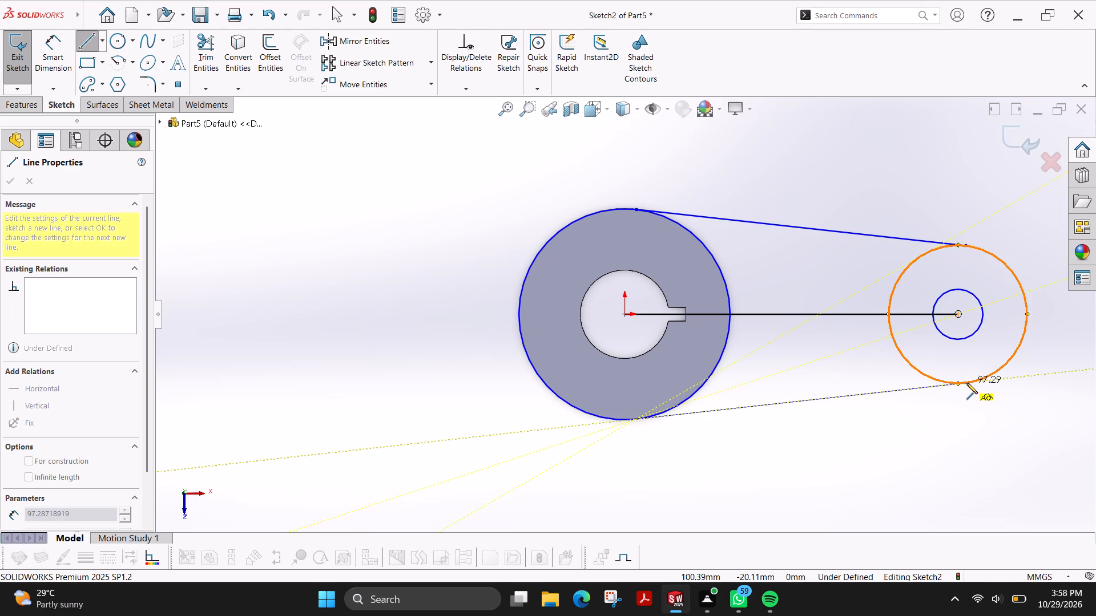
pyautogui.press('Escape')
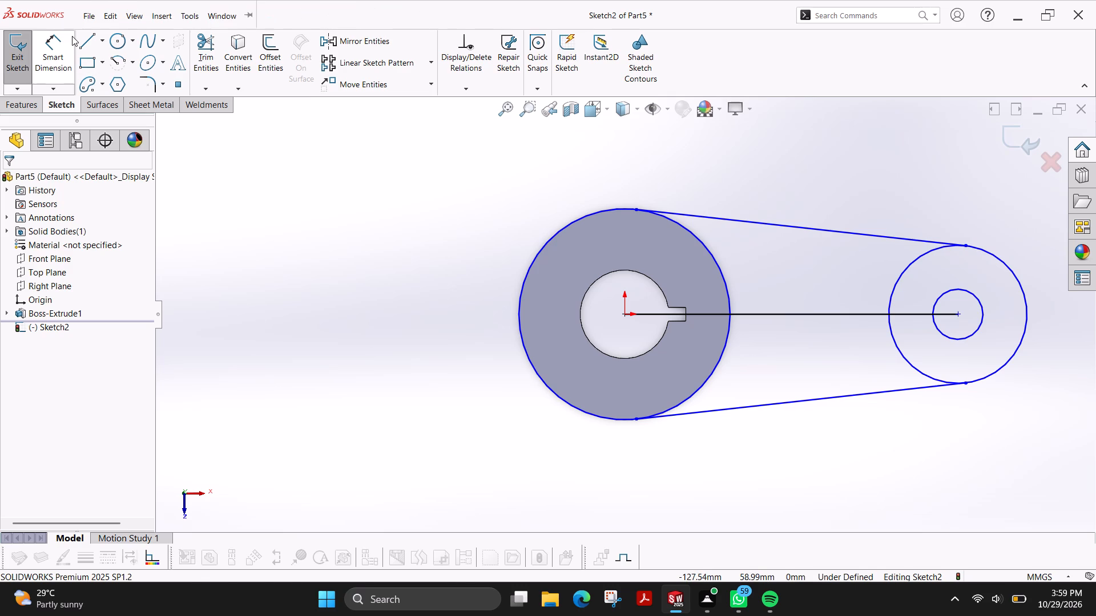
# Trim away the large circle's arc between the two tangent lines on the side facing the small circles.
pyautogui.click(202, 57)
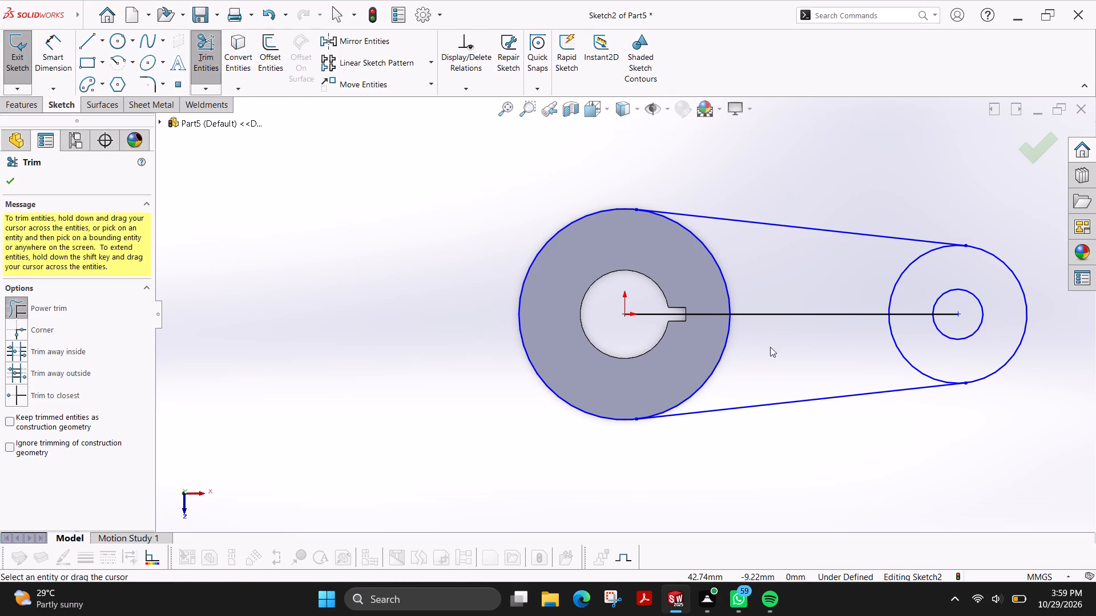
pyautogui.moveTo(763, 352); pyautogui.dragTo(704, 370)
pyautogui.moveTo(760, 265); pyautogui.dragTo(700, 259)
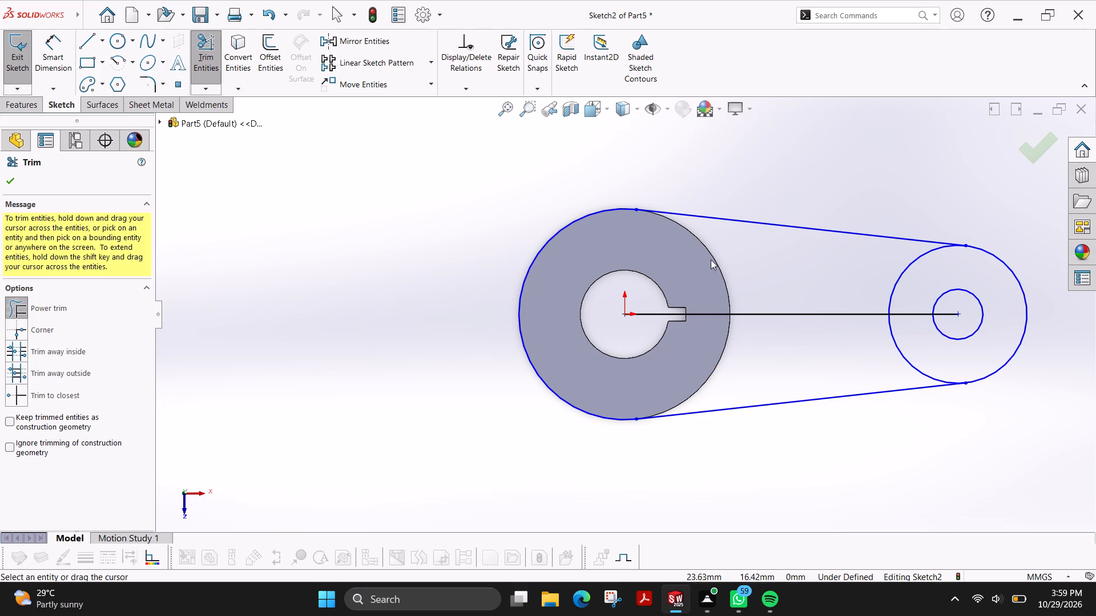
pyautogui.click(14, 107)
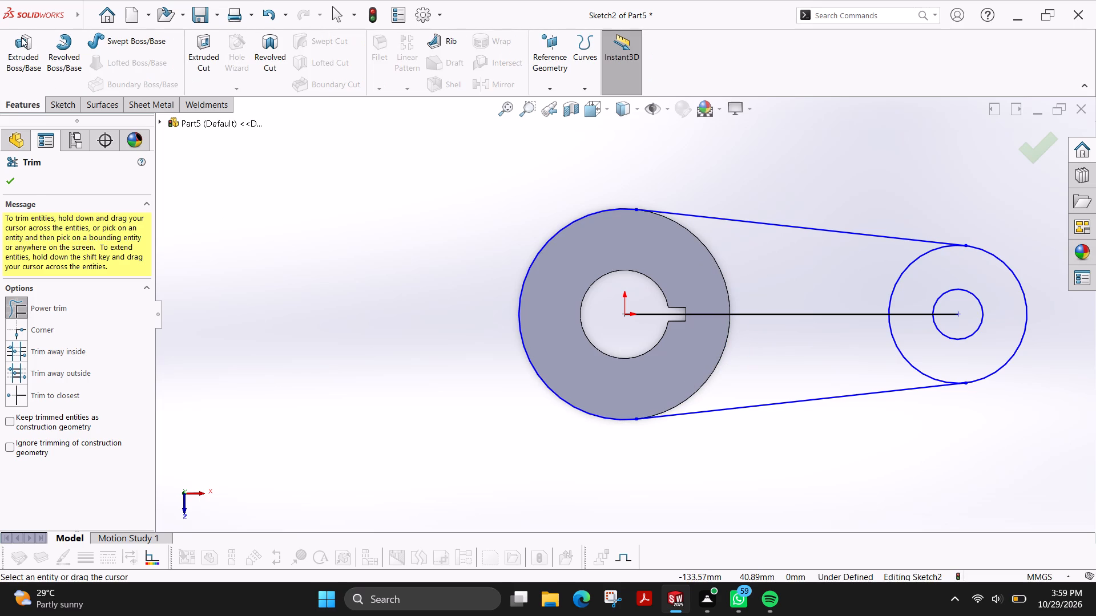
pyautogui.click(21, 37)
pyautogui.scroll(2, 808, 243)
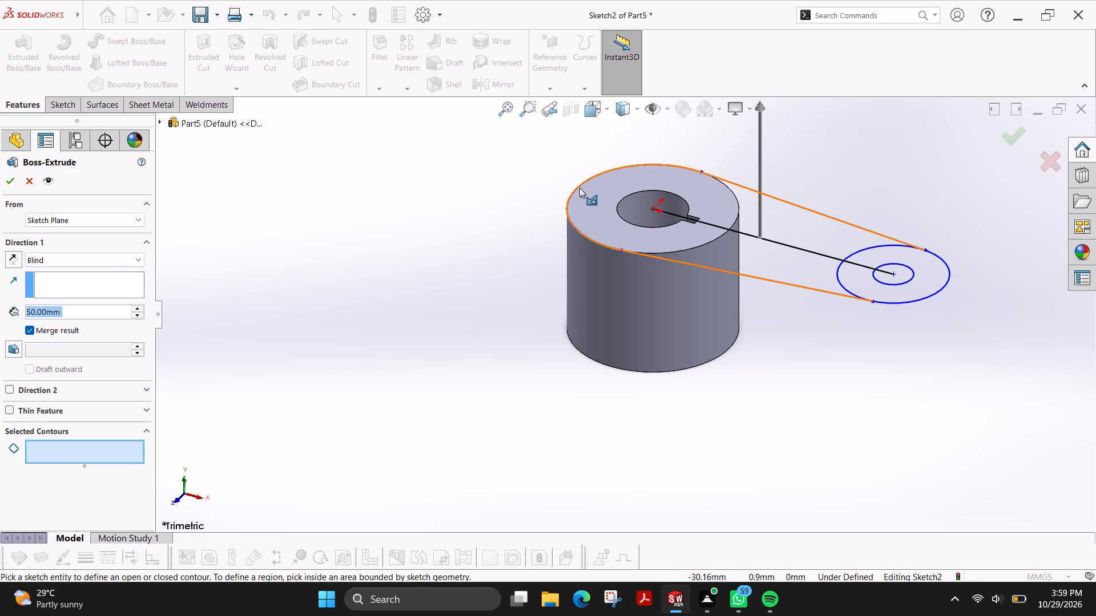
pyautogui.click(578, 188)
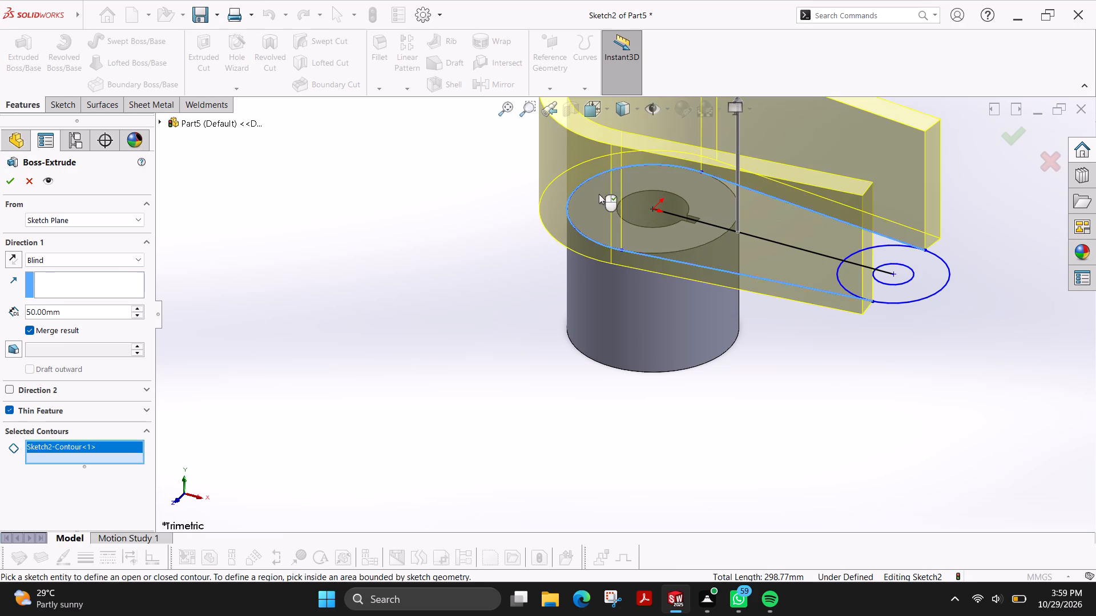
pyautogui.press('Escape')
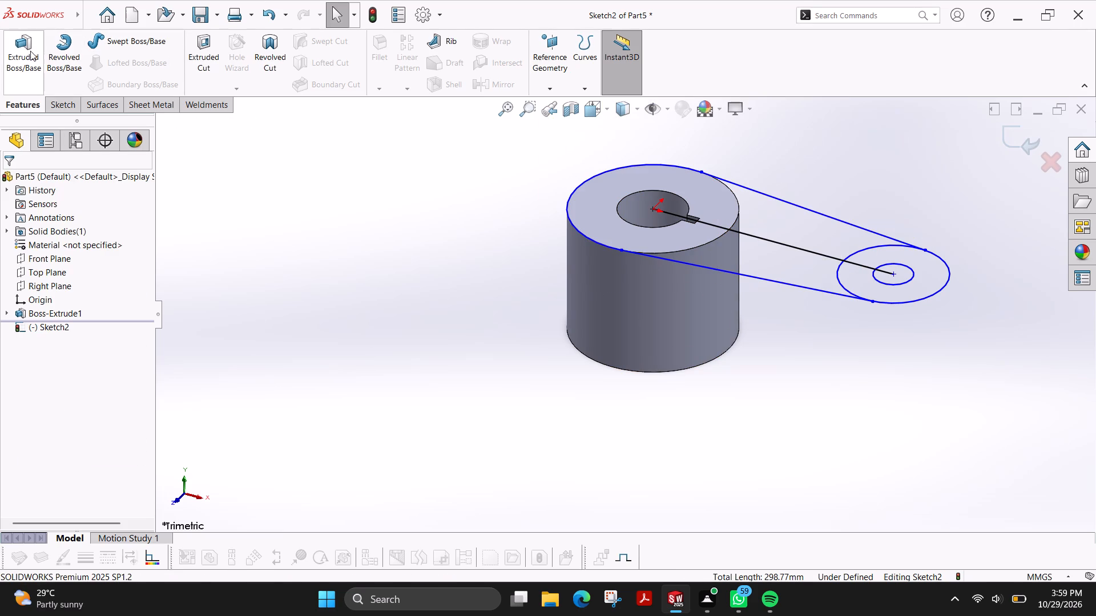
# Extrude the hub ring and both halves of the tapered arm 10 mm, leaving out the small round end.
pyautogui.click(30, 51)
pyautogui.click(738, 254)
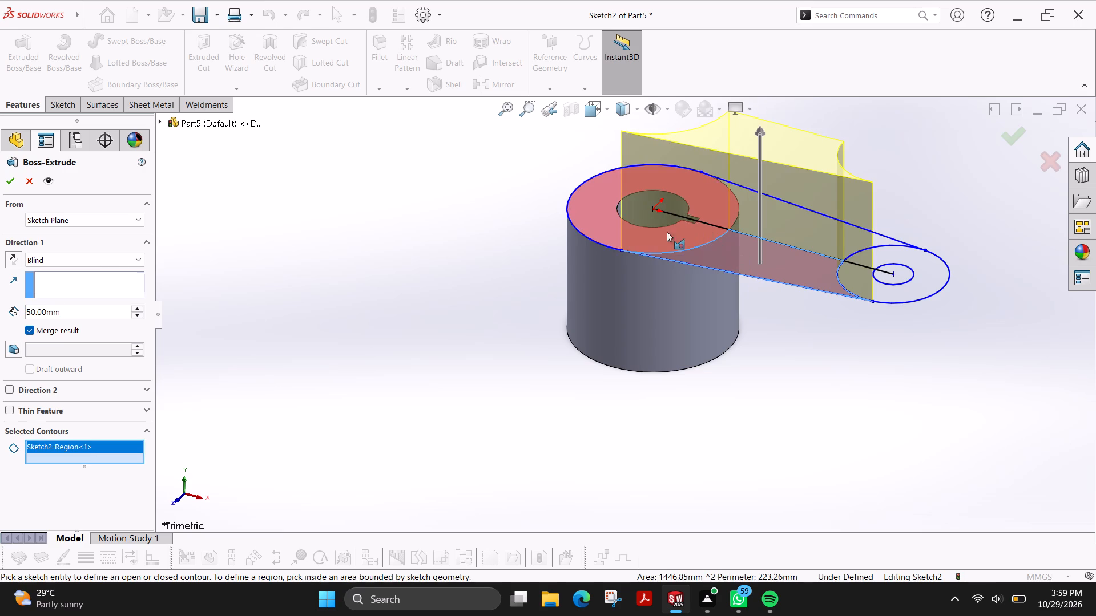
pyautogui.click(600, 231)
pyautogui.click(871, 238)
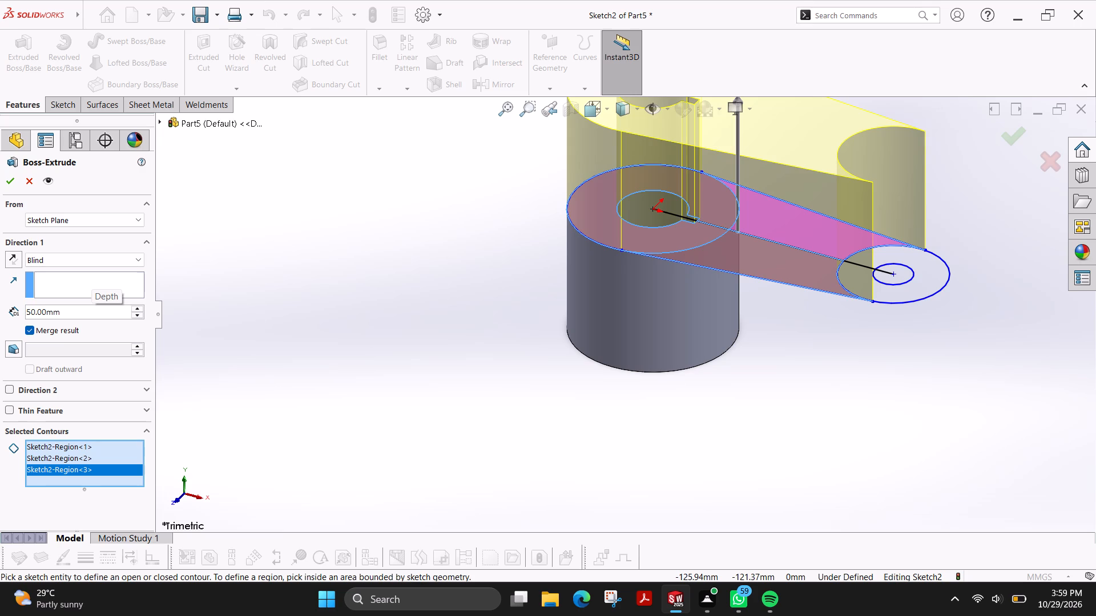
pyautogui.click(86, 315)
pyautogui.write('10')
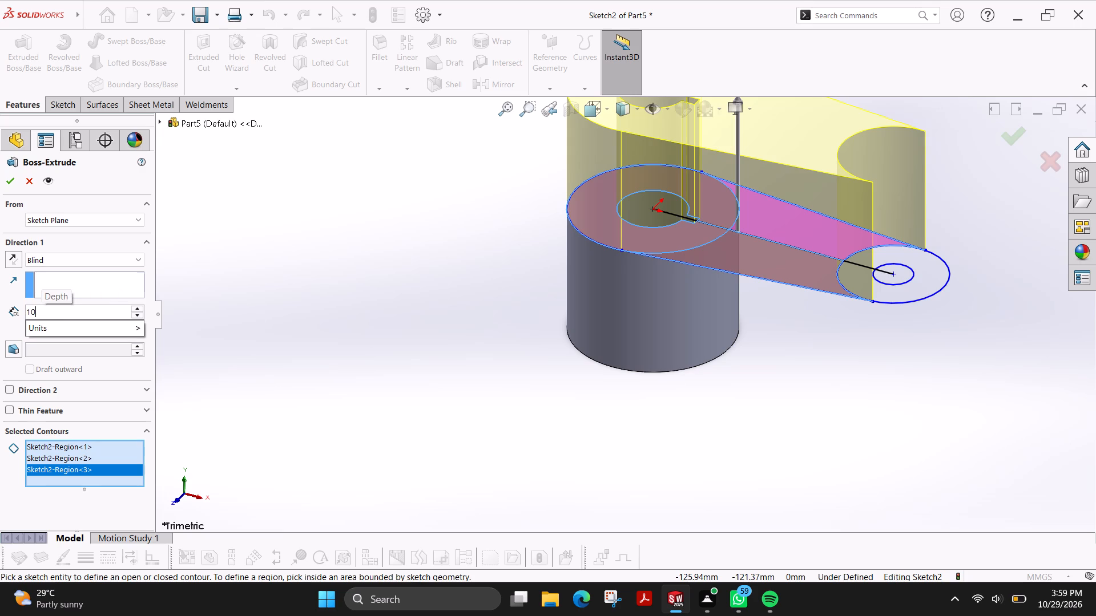
pyautogui.press('Return')
pyautogui.click(13, 179)
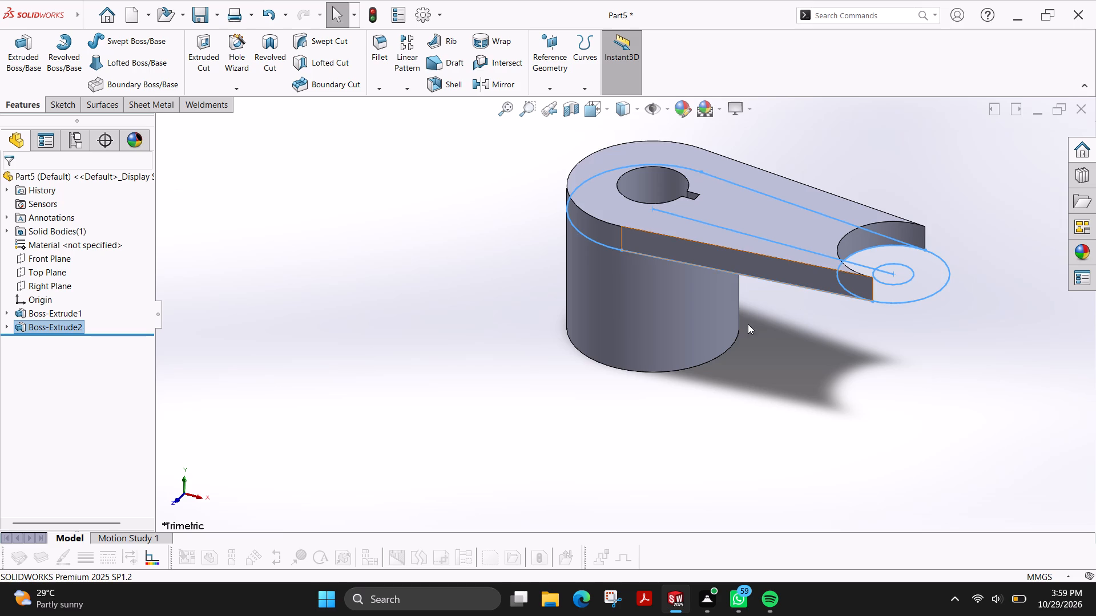
# Extrude the ring between the two concentric circles at the arm's far end 20 mm, reusing Sketch2.
pyautogui.click(17, 63)
pyautogui.click(158, 121)
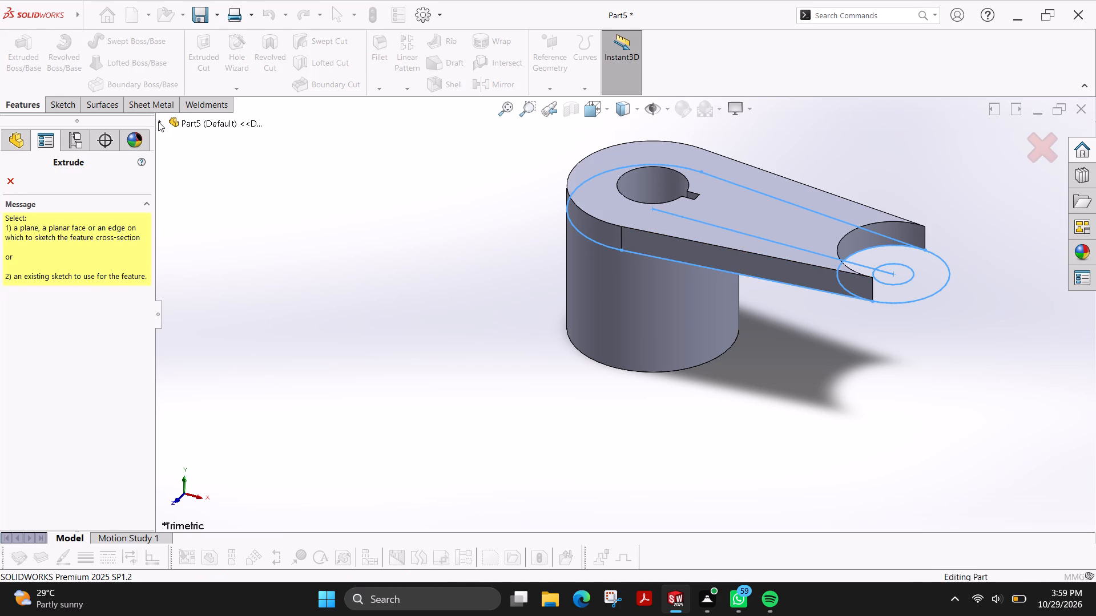
pyautogui.click(172, 272)
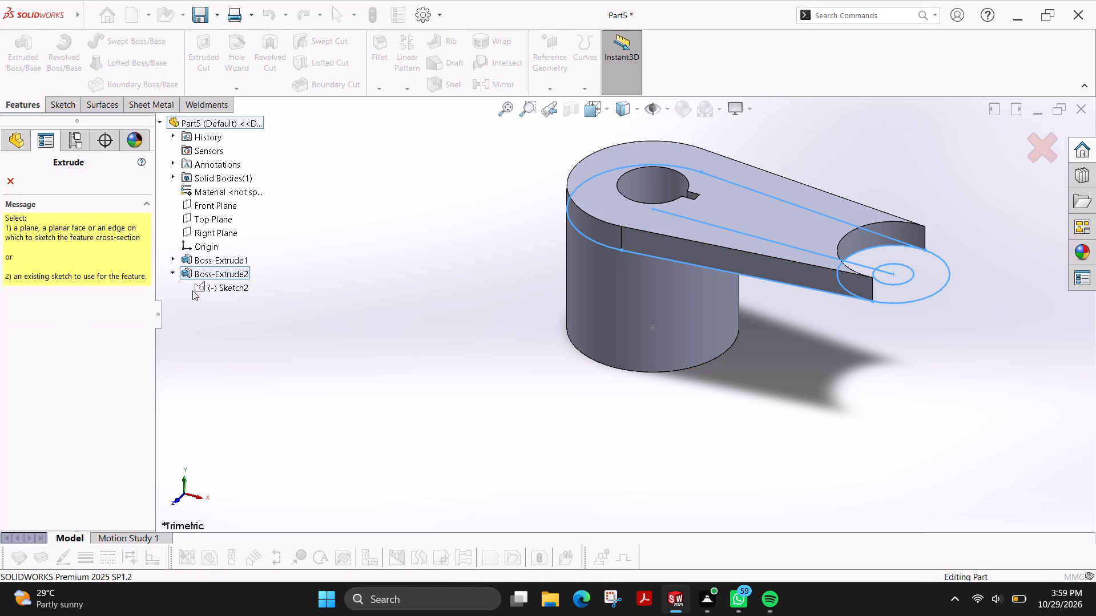
pyautogui.click(212, 287)
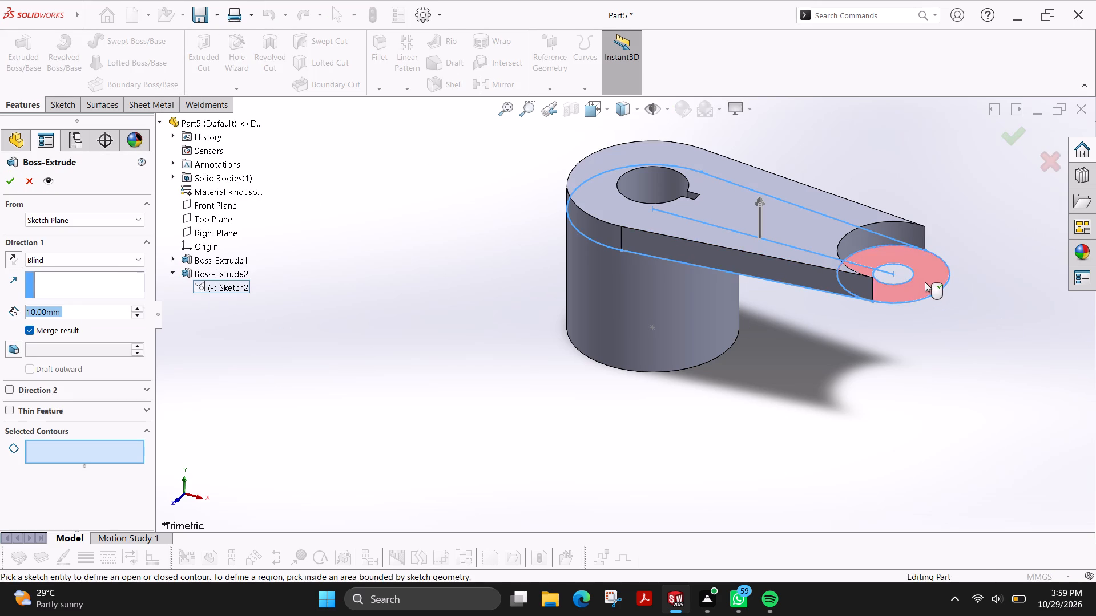
pyautogui.click(925, 282)
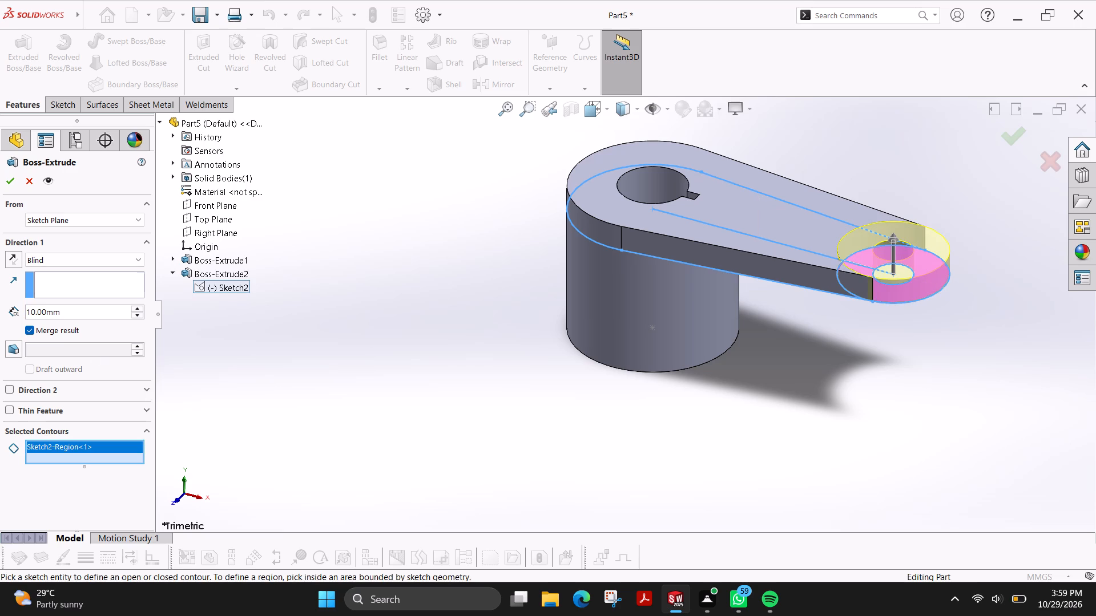
pyautogui.doubleClick(68, 311)
pyautogui.write('20')
pyautogui.press('Return')
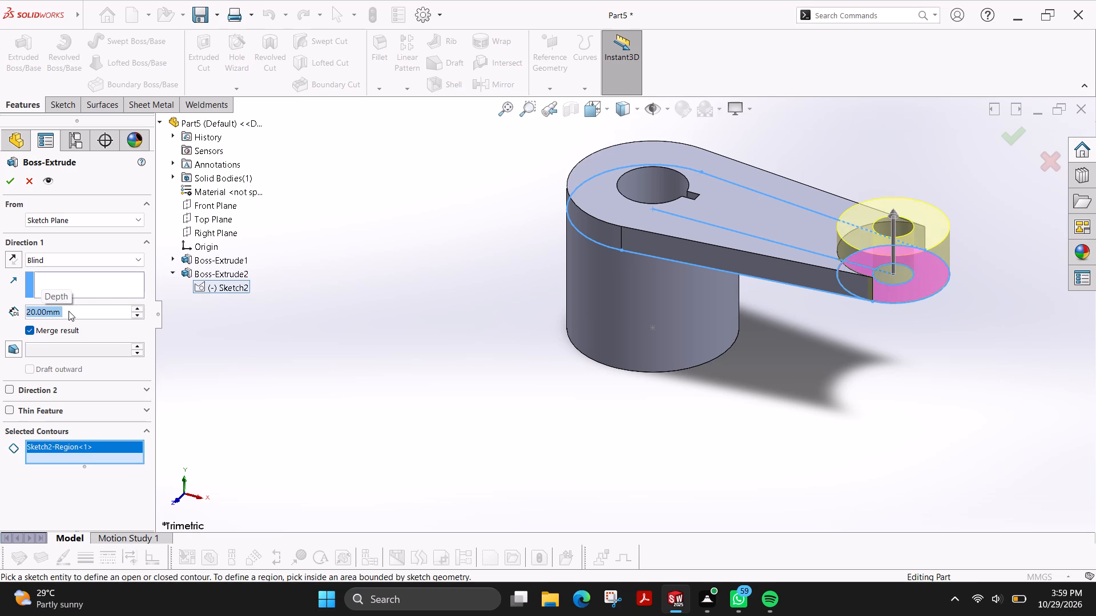
pyautogui.click(13, 184)
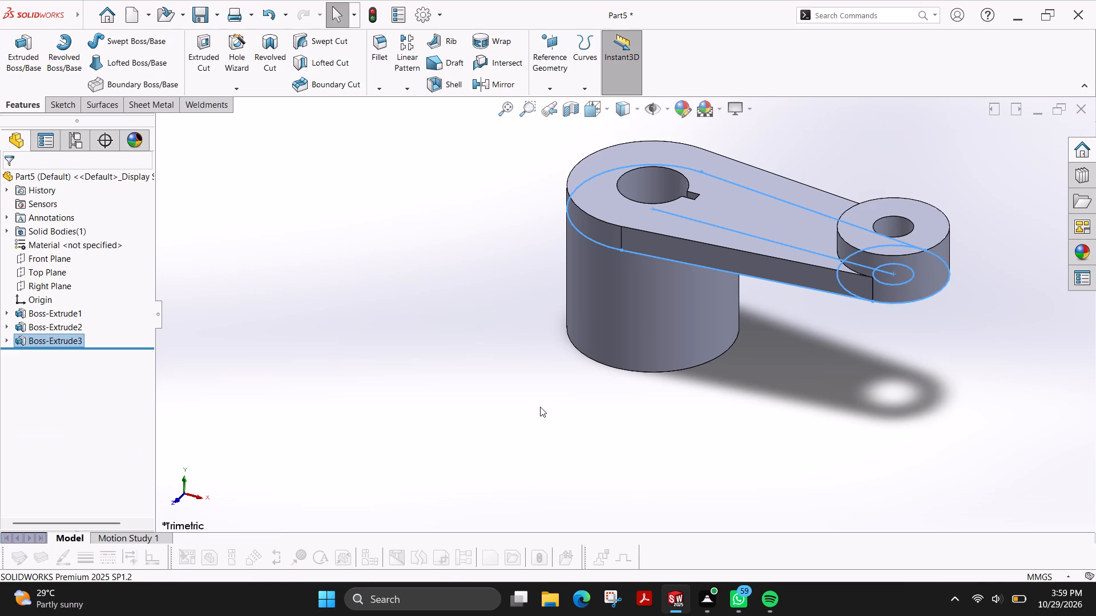
pyautogui.press('Escape')
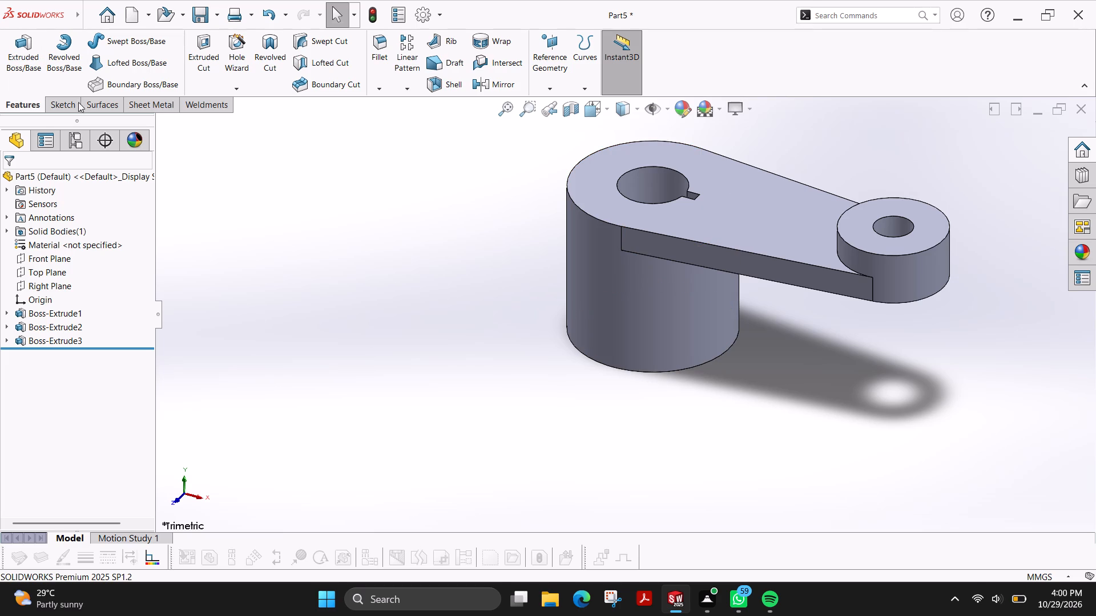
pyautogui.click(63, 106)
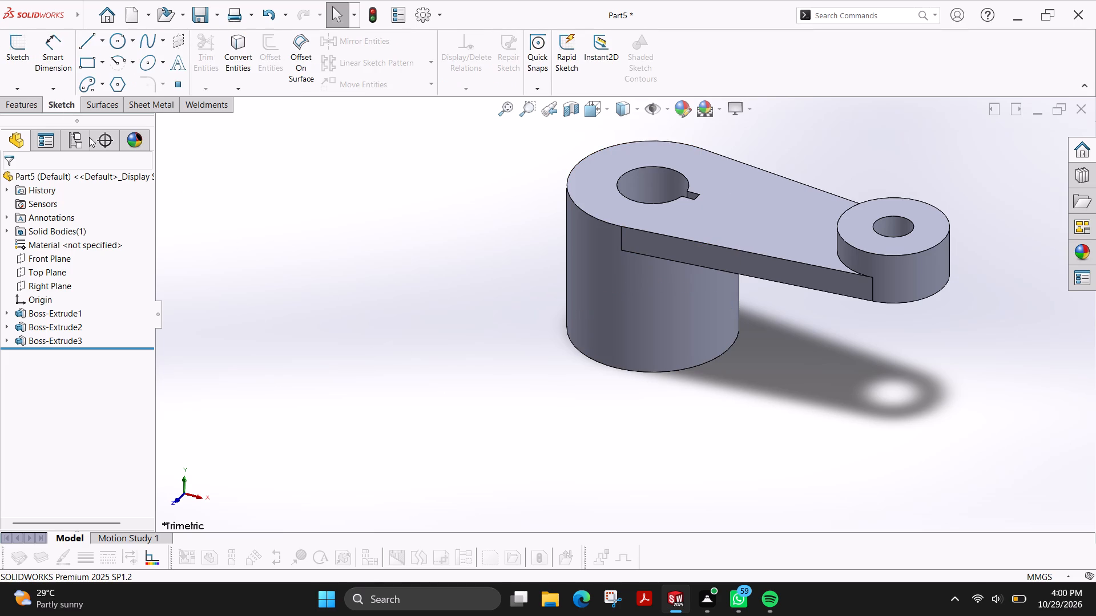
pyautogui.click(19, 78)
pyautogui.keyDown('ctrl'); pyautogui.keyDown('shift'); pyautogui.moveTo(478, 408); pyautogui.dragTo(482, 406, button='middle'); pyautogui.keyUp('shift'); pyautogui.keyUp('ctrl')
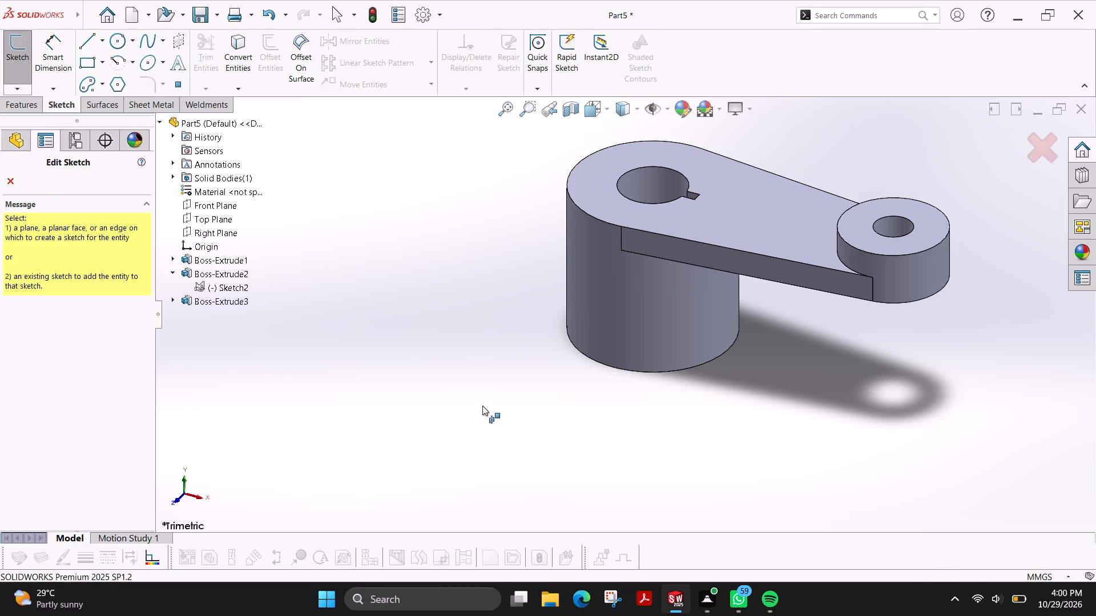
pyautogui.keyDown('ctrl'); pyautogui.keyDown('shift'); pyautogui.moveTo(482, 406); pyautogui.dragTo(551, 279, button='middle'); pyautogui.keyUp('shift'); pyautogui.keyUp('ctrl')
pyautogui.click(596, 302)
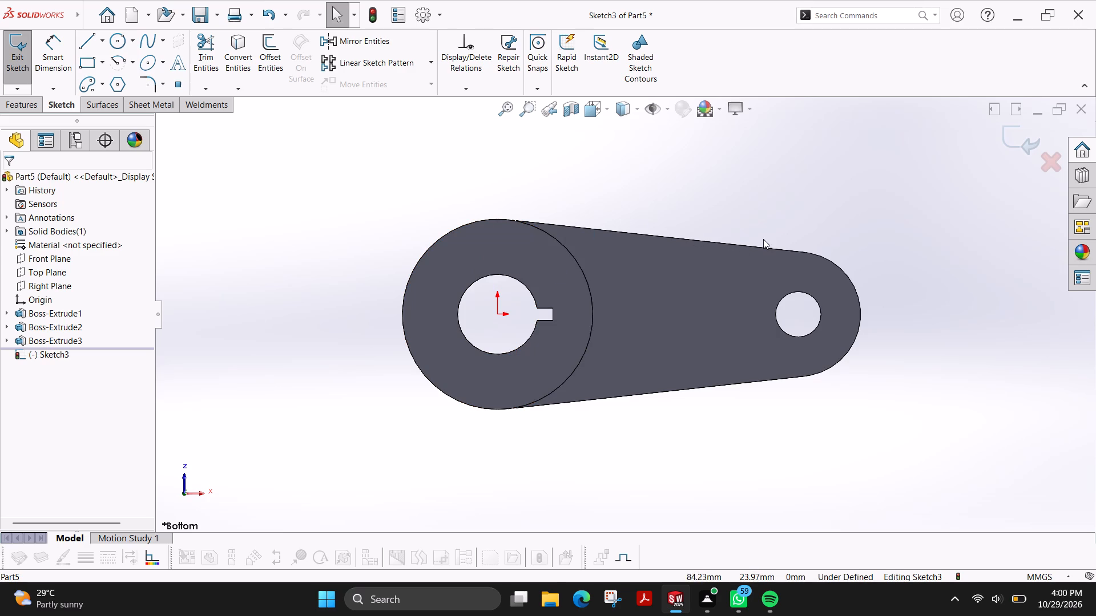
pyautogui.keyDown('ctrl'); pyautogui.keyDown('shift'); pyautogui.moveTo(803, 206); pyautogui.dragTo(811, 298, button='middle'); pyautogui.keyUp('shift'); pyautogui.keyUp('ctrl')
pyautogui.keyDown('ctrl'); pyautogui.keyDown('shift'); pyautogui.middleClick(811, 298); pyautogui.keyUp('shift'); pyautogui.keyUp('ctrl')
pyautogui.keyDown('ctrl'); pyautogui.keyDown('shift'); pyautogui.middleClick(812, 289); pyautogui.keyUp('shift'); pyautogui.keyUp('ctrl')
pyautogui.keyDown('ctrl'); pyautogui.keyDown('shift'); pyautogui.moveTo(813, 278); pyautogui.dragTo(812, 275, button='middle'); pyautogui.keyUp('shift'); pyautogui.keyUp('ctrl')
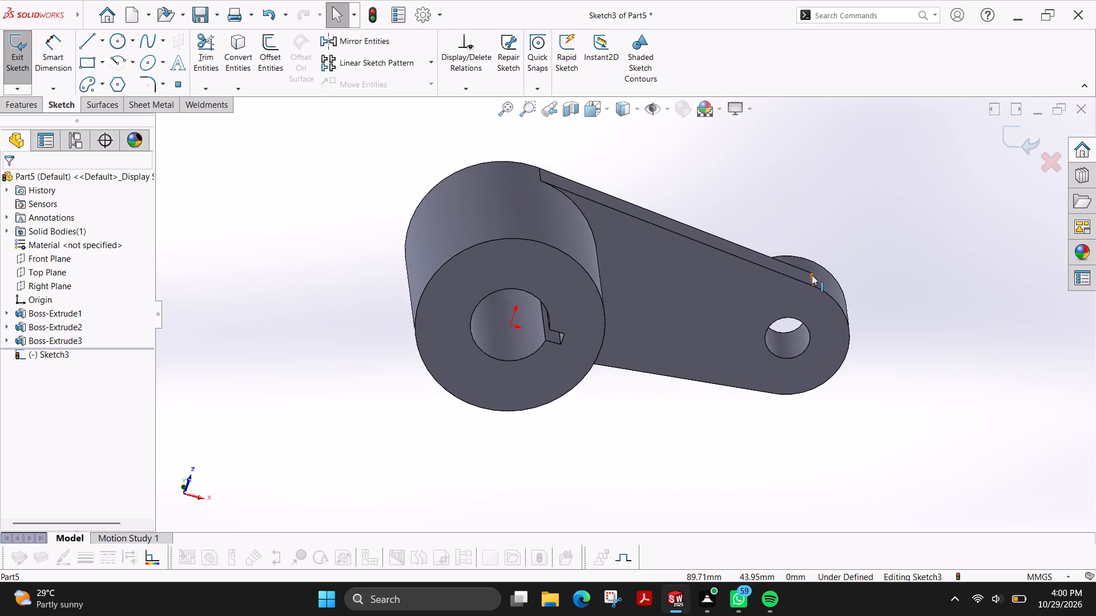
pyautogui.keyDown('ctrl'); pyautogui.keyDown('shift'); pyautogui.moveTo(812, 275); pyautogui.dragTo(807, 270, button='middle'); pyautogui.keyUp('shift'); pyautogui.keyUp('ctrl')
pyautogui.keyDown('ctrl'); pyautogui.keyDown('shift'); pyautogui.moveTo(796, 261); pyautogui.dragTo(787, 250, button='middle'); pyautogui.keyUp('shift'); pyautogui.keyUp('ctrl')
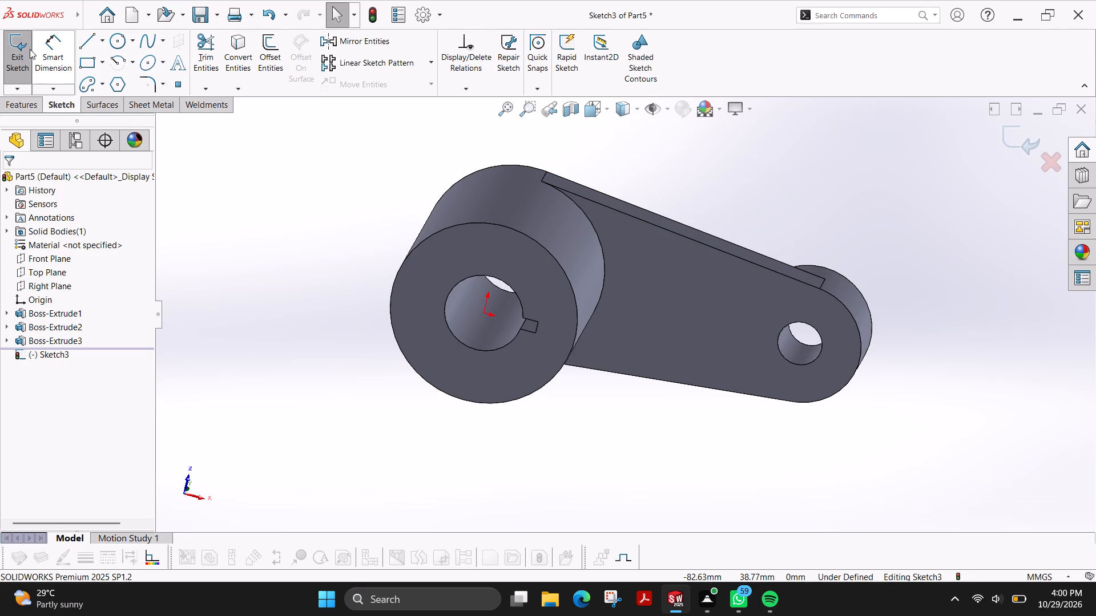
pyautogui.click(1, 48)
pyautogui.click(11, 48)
# Start a sketch on the hub's bottom face and draw a 31 mm radius circle centred on the origin.
pyautogui.click(19, 56)
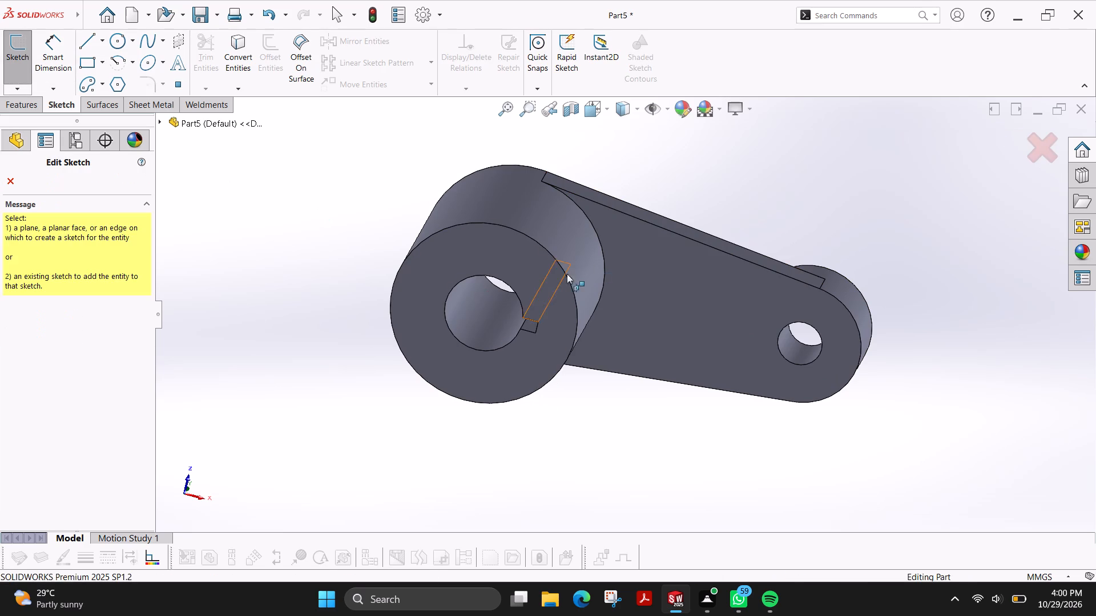
pyautogui.click(412, 293)
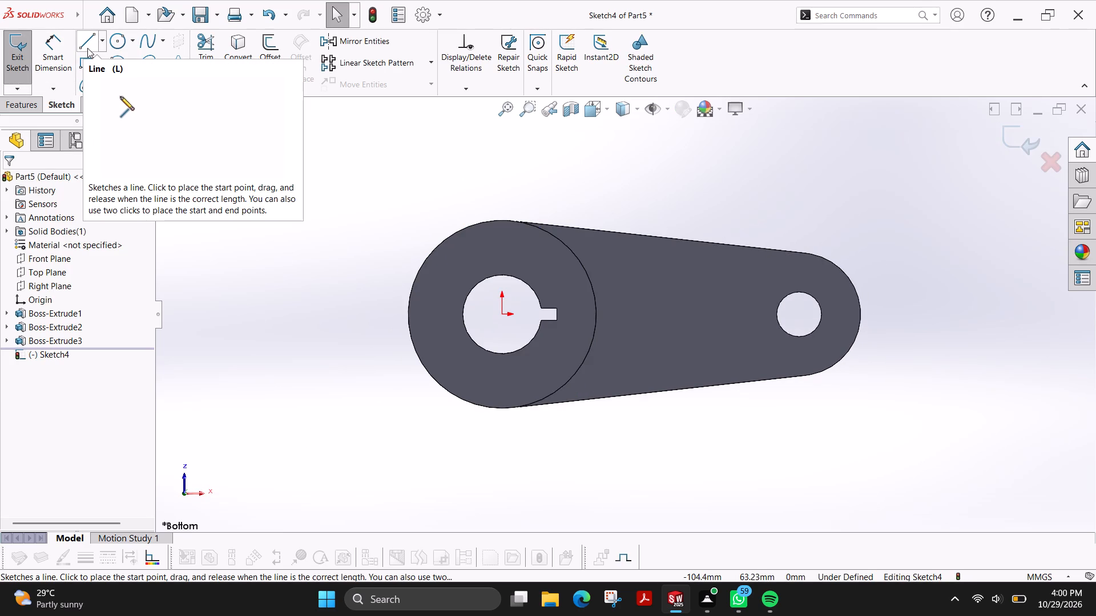
pyautogui.click(115, 42)
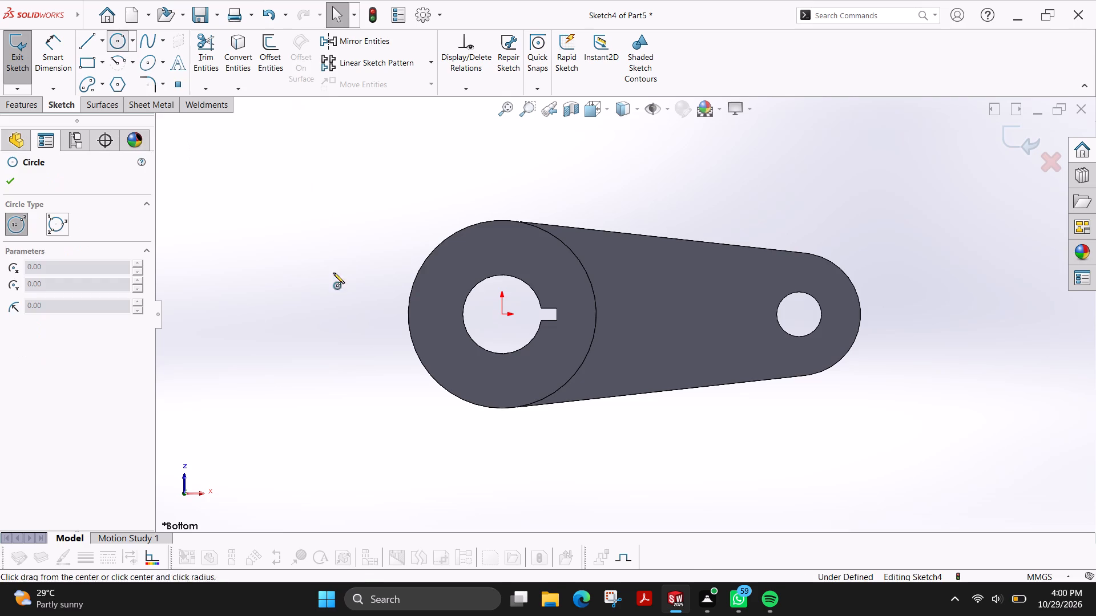
pyautogui.click(501, 313)
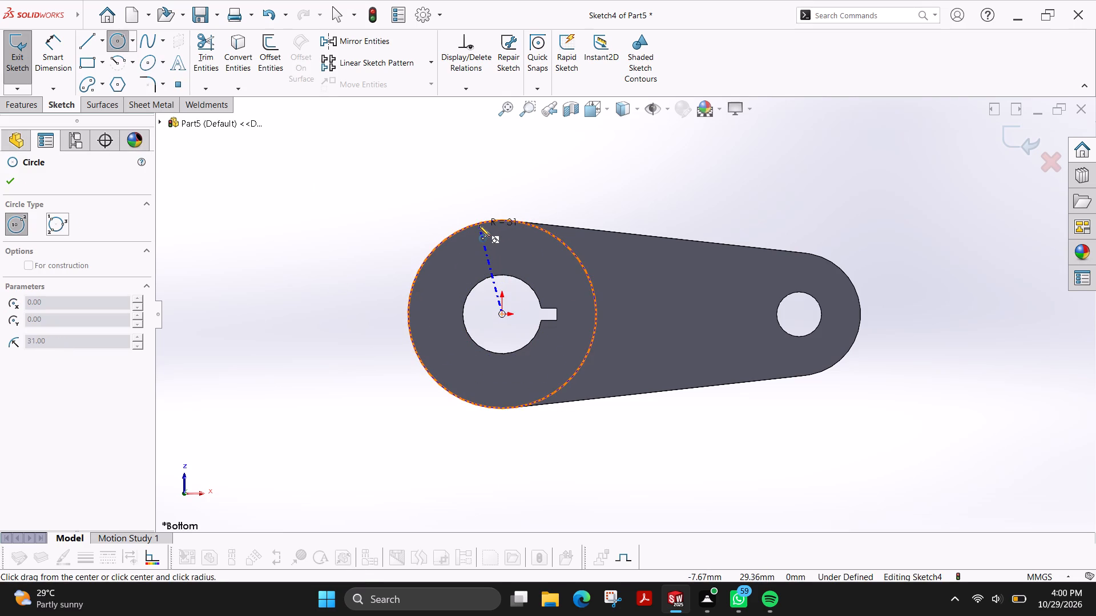
pyautogui.click(479, 225)
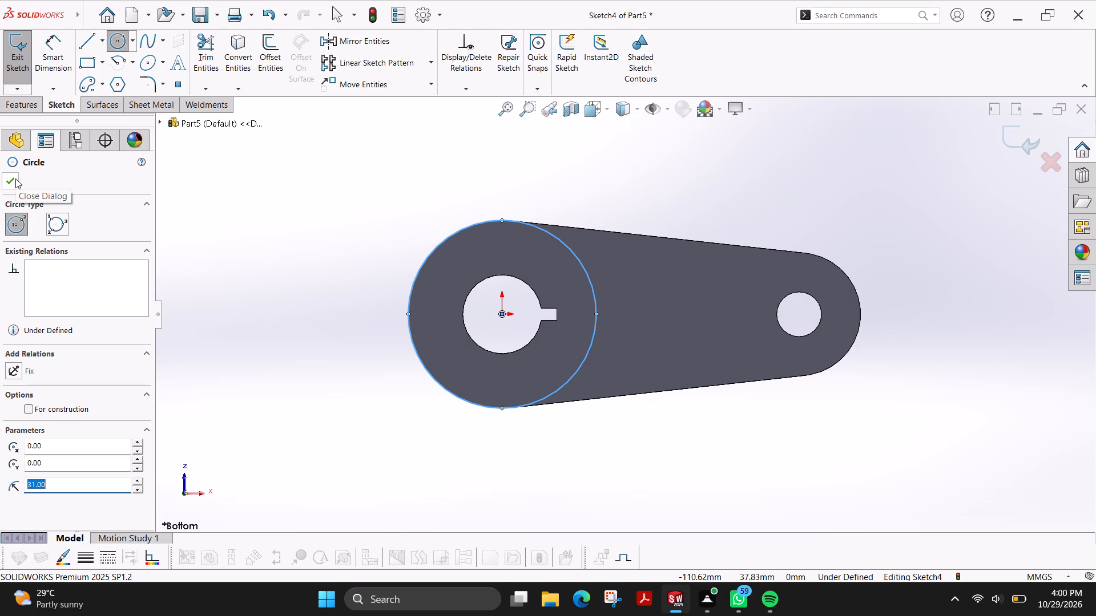
pyautogui.click(15, 179)
# Draw a horizontal line about 129 mm long from the origin, heading away from the existing arm.
pyautogui.click(83, 43)
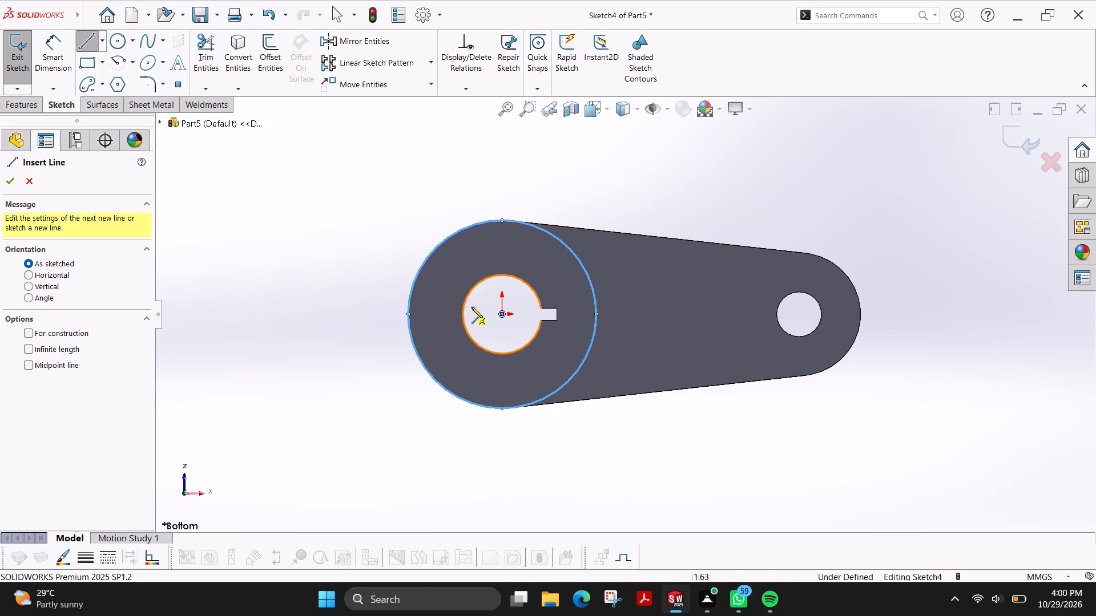
pyautogui.click(503, 313)
pyautogui.scroll(2, 223, 312)
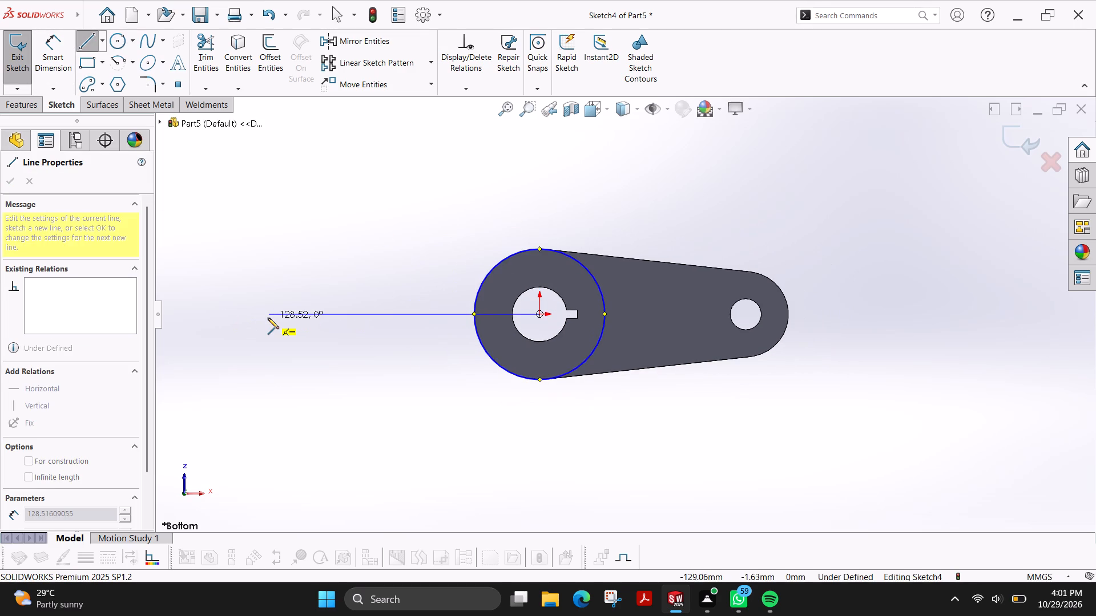
pyautogui.click(268, 318)
pyautogui.press('Escape')
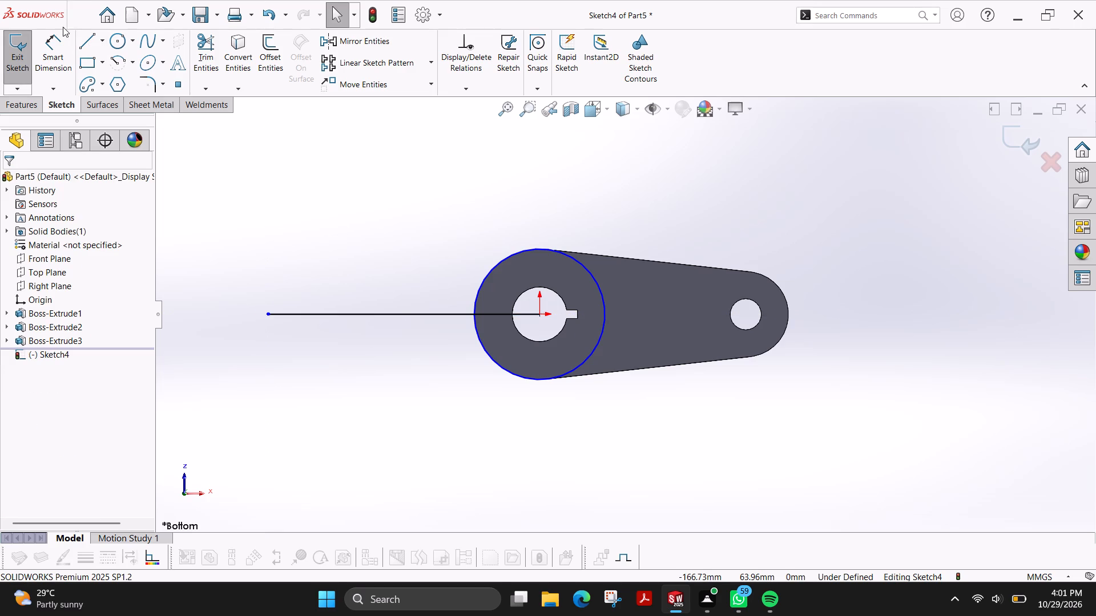
# Draw an angled line about 140 mm long from the origin, sloping down below the horizontal line.
pyautogui.click(84, 43)
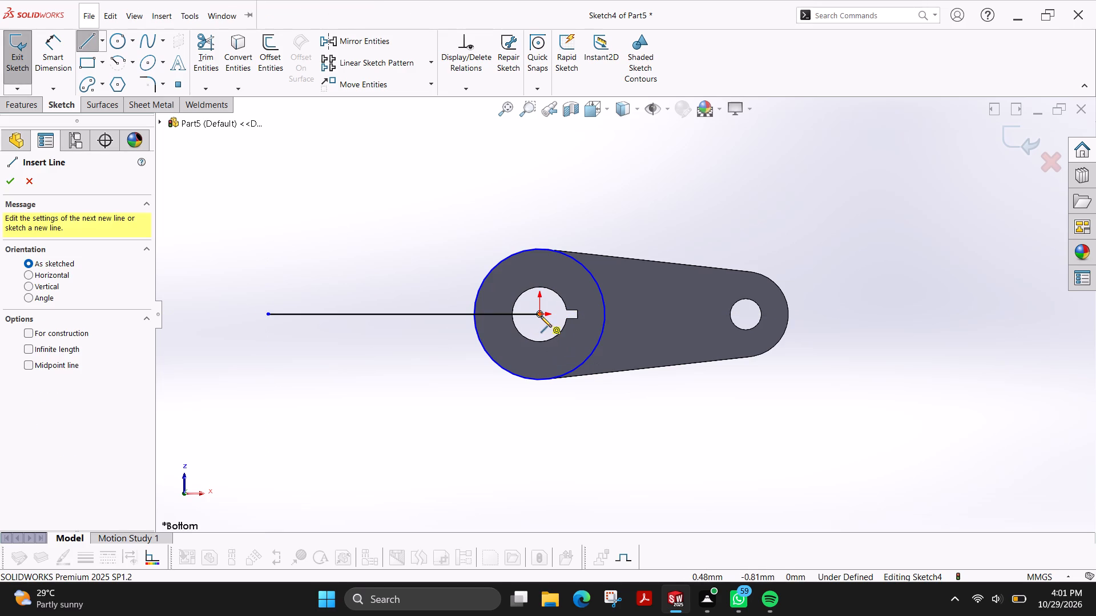
pyautogui.click(541, 316)
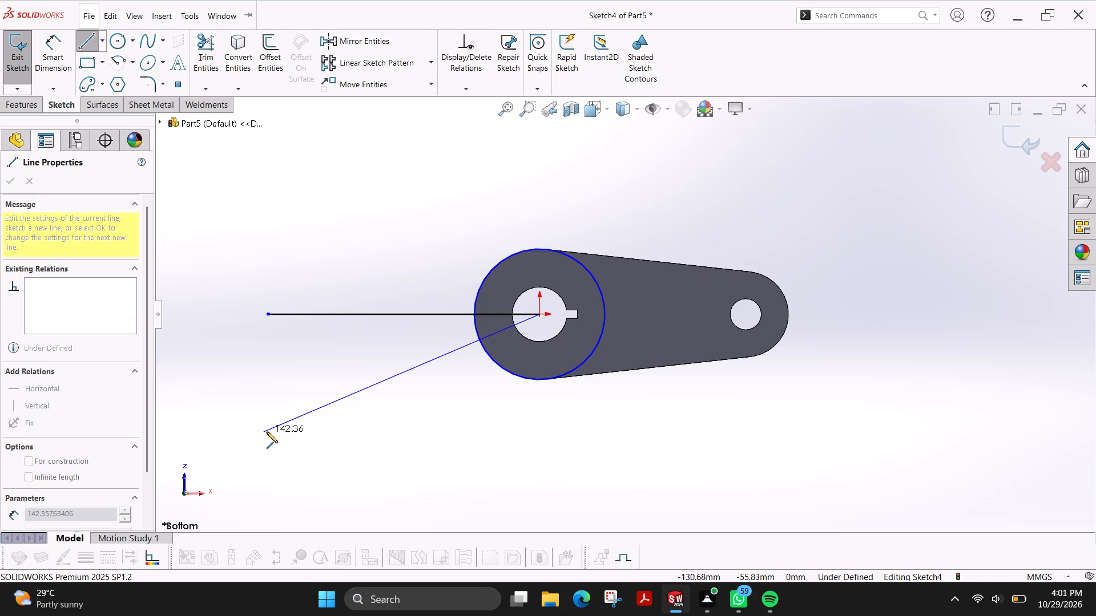
pyautogui.click(269, 432)
pyautogui.press('Escape')
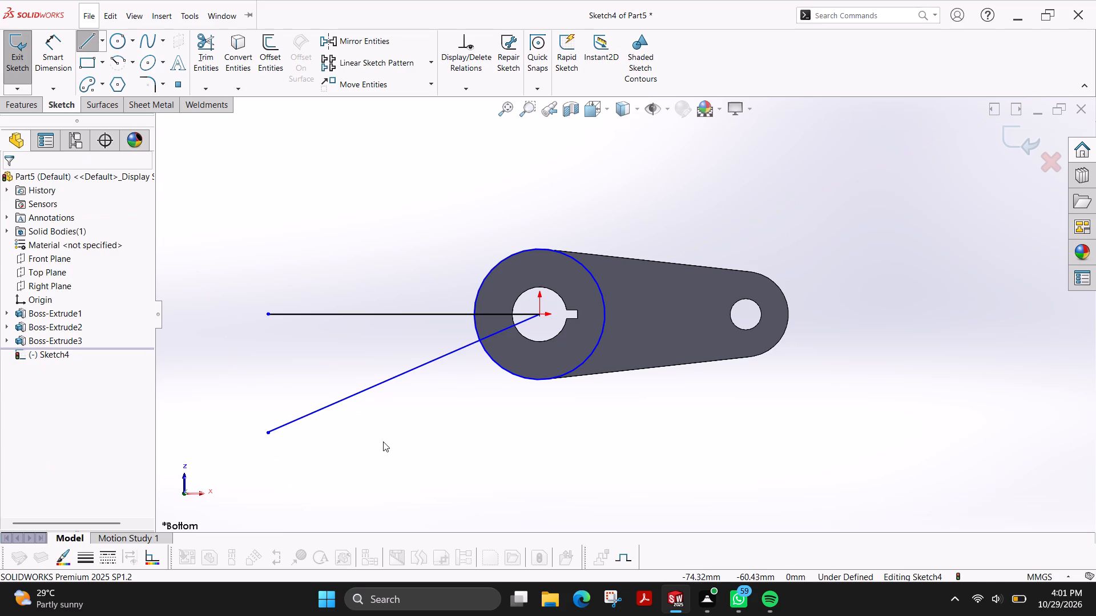
# Dimension the angle between the horizontal line and the sloping line as 30°.
pyautogui.click(50, 58)
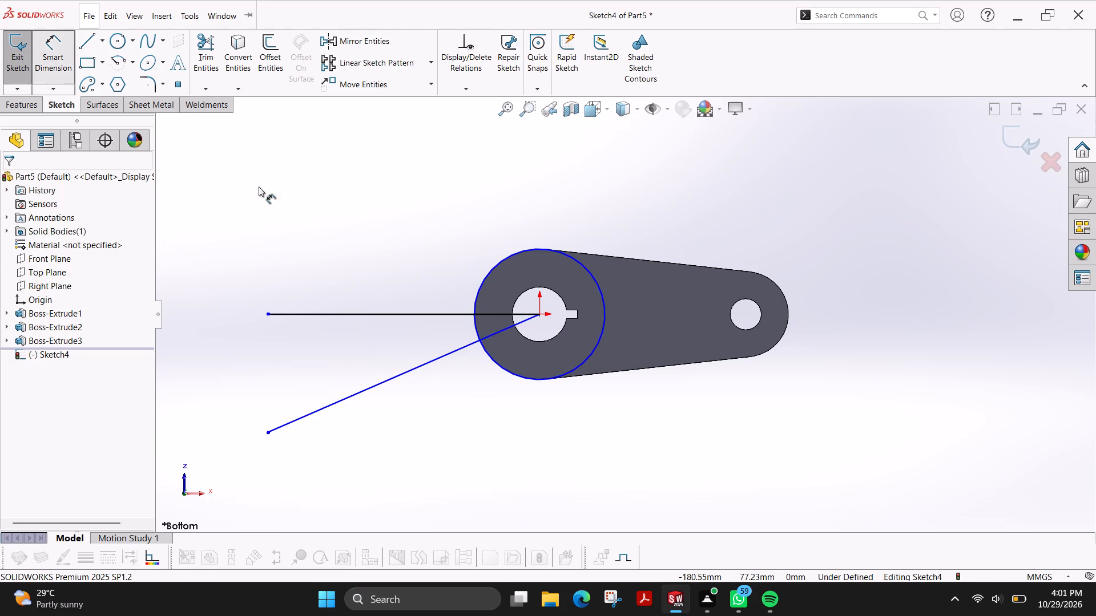
pyautogui.click(422, 314)
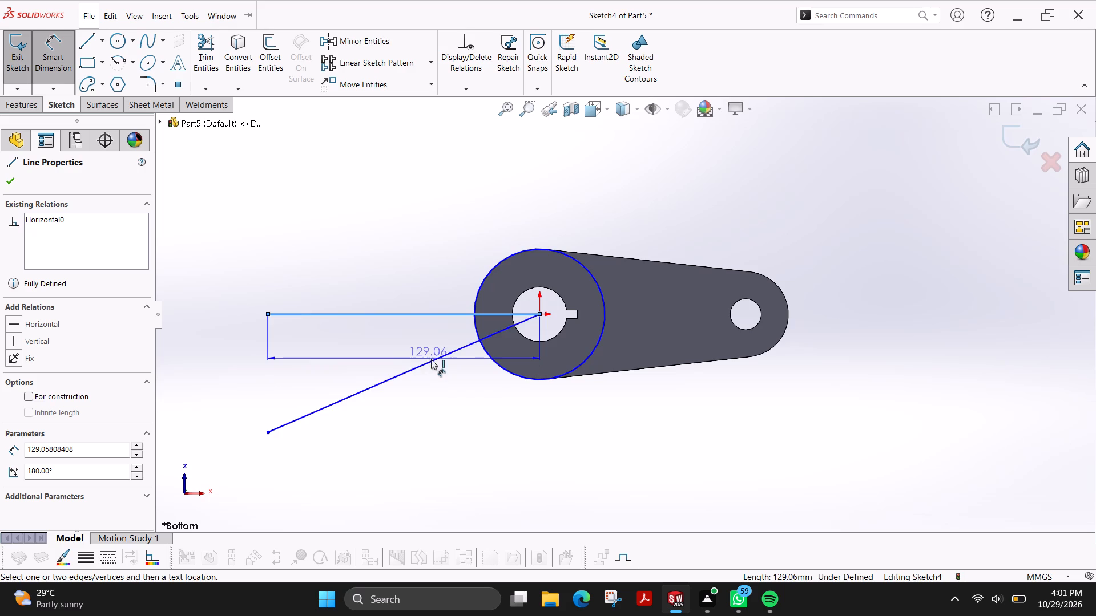
pyautogui.click(434, 361)
pyautogui.click(372, 352)
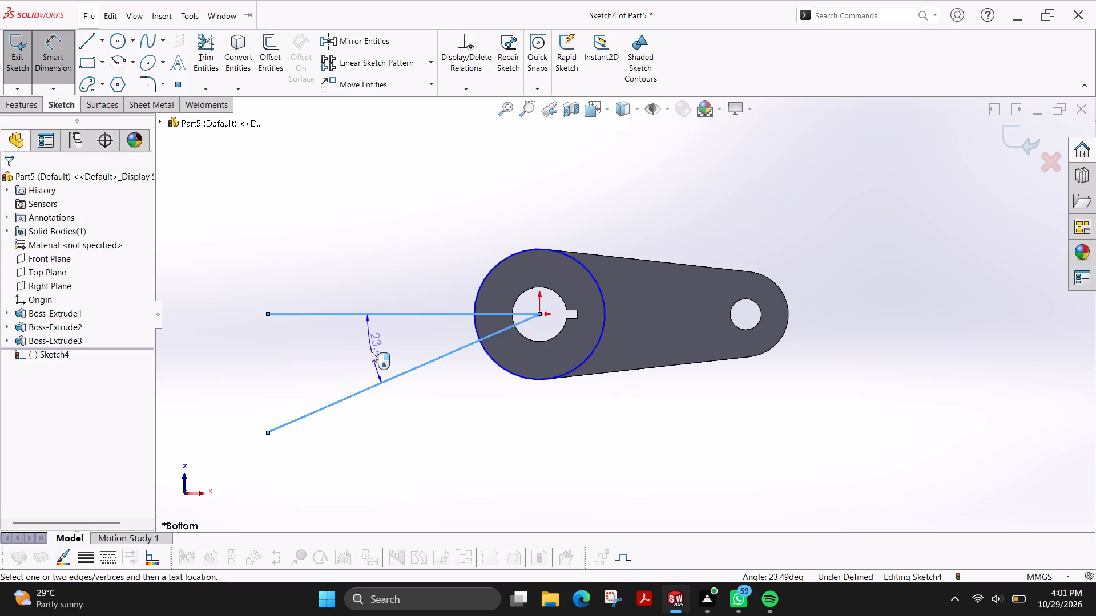
pyautogui.write('30')
pyautogui.press('Return')
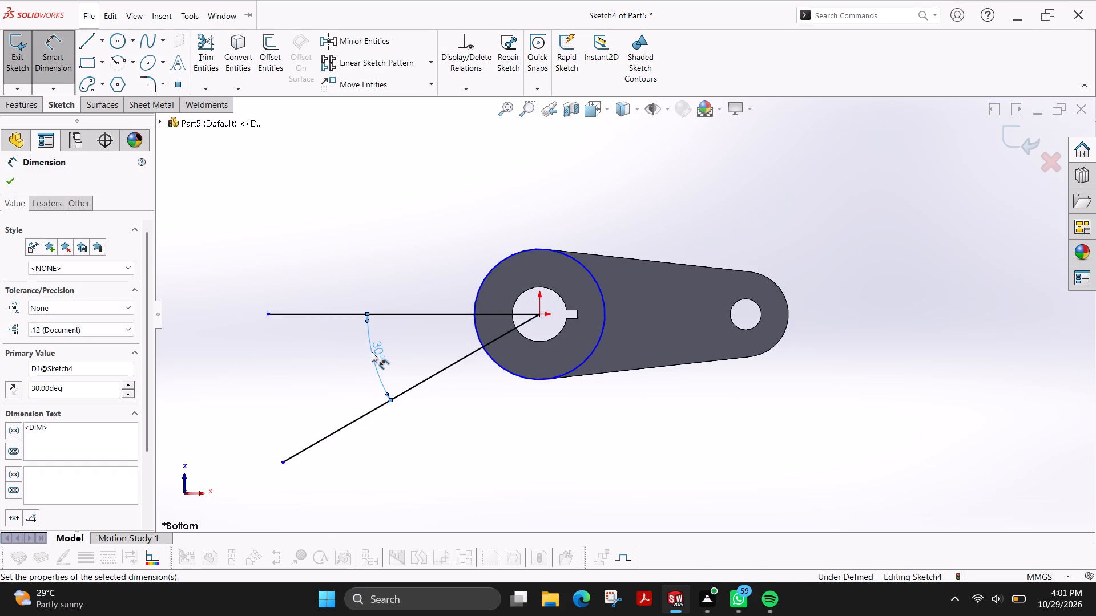
# Draw two concentric circles of about 8.7 mm and 21.6 mm radius, centred on the sloping line near its outer end.
pyautogui.click(124, 38)
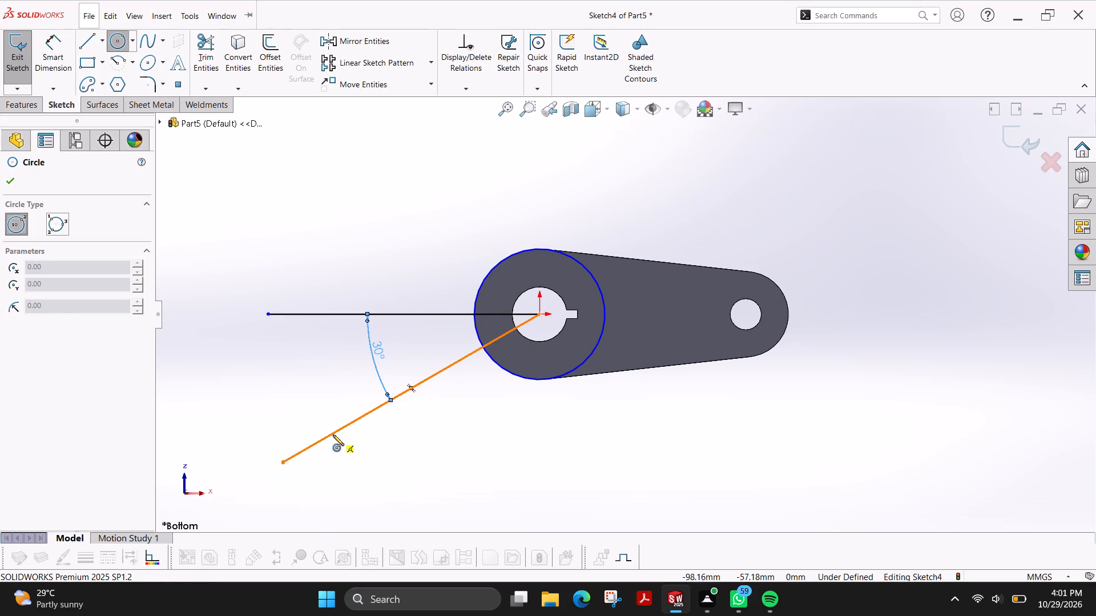
pyautogui.click(333, 434)
pyautogui.click(335, 415)
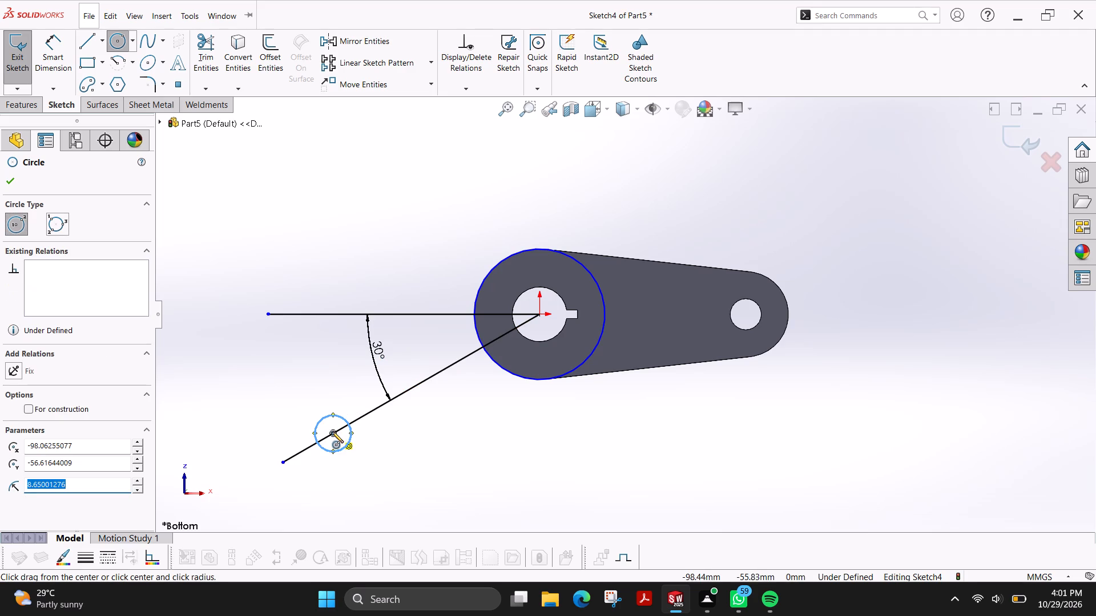
pyautogui.click(332, 432)
pyautogui.click(352, 392)
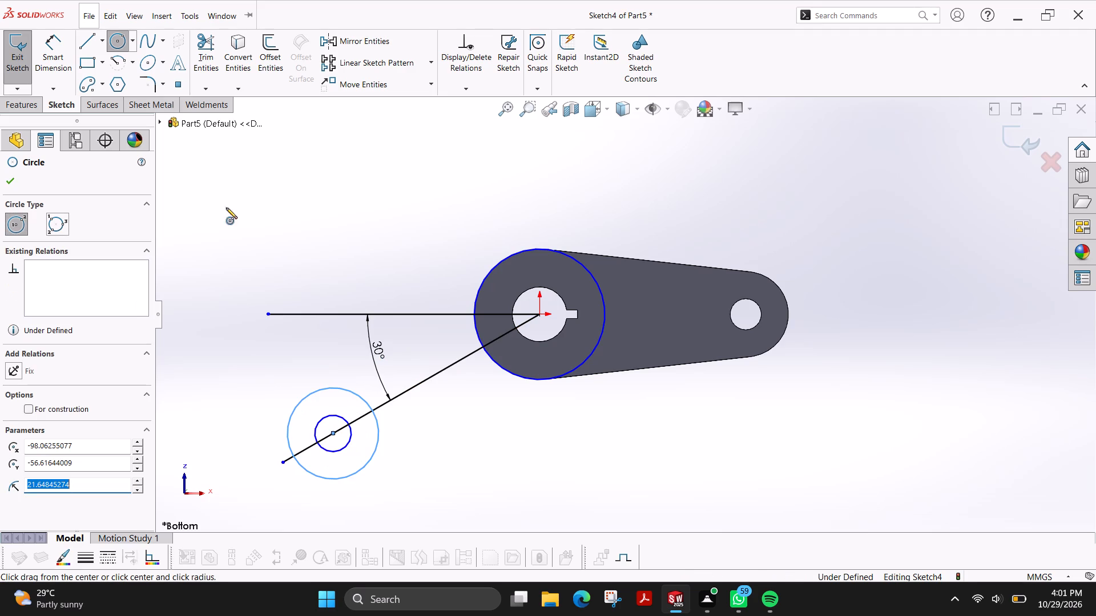
# Draw two lines, one along each side of the sloping arm, tangent to the larger end circle and the hub circle.
pyautogui.click(91, 48)
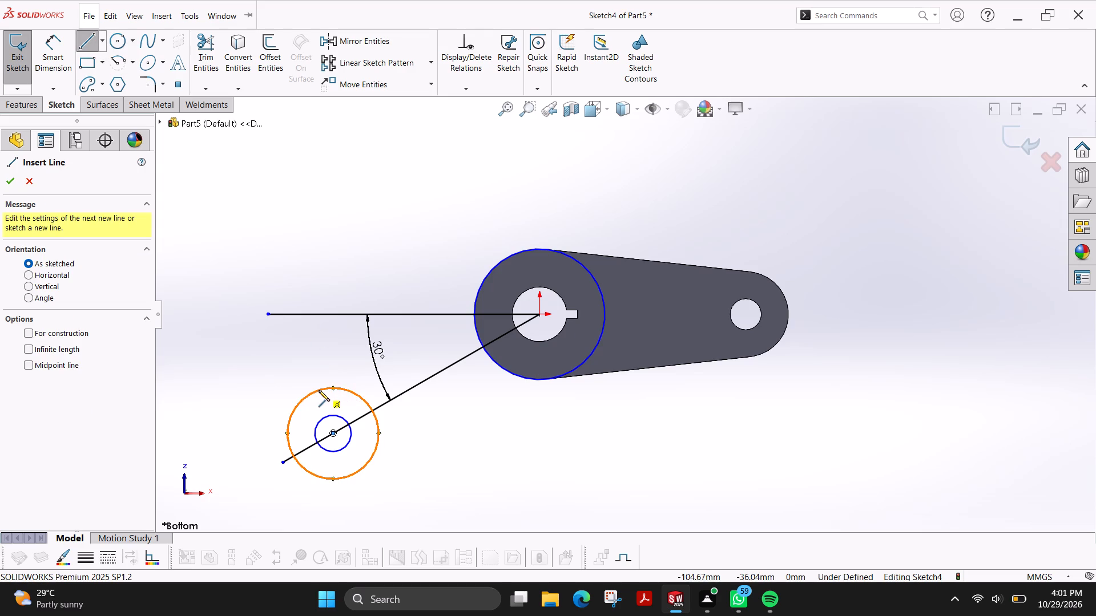
pyautogui.click(319, 390)
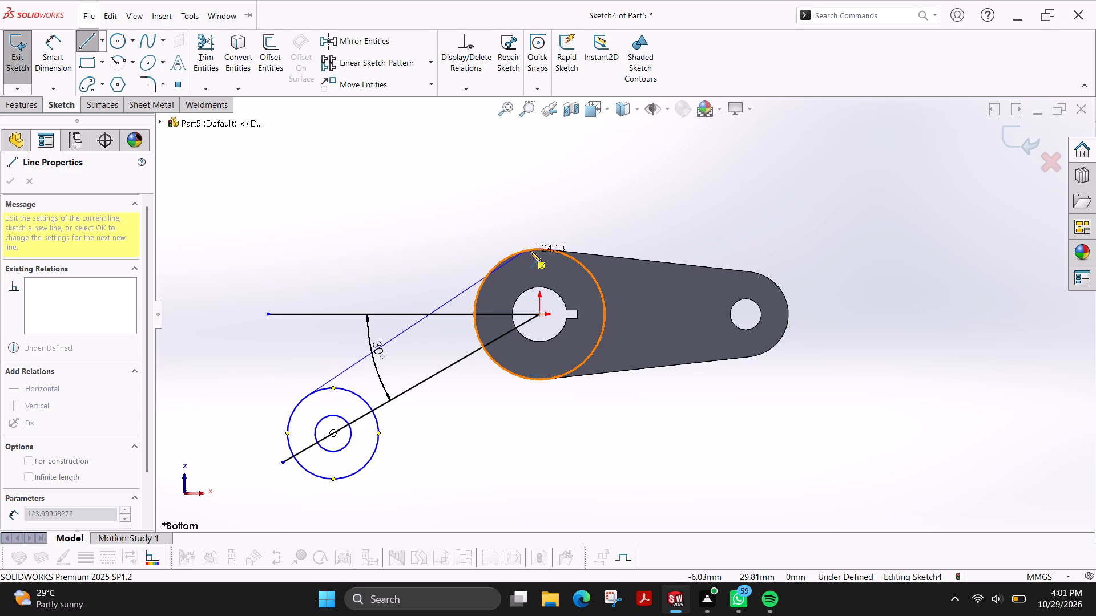
pyautogui.click(500, 264)
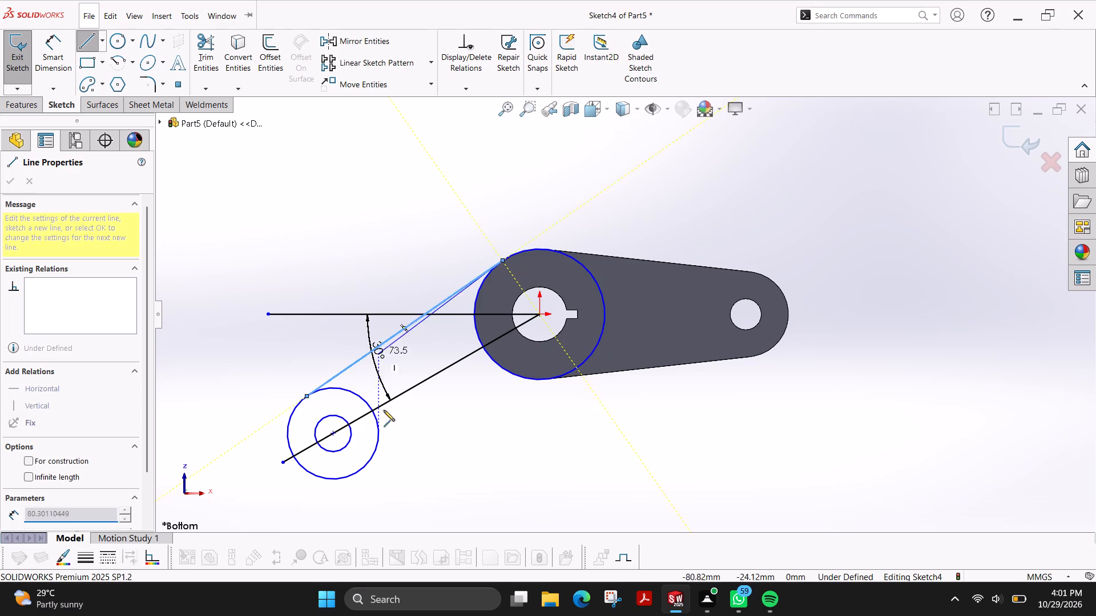
pyautogui.press('Escape')
pyautogui.click(92, 37)
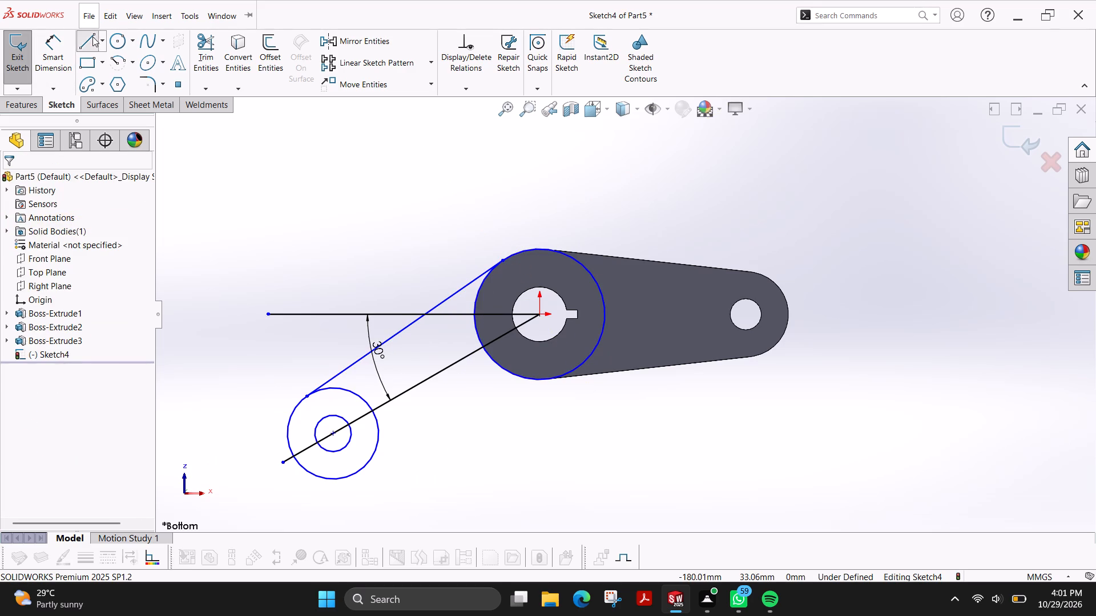
pyautogui.click(344, 475)
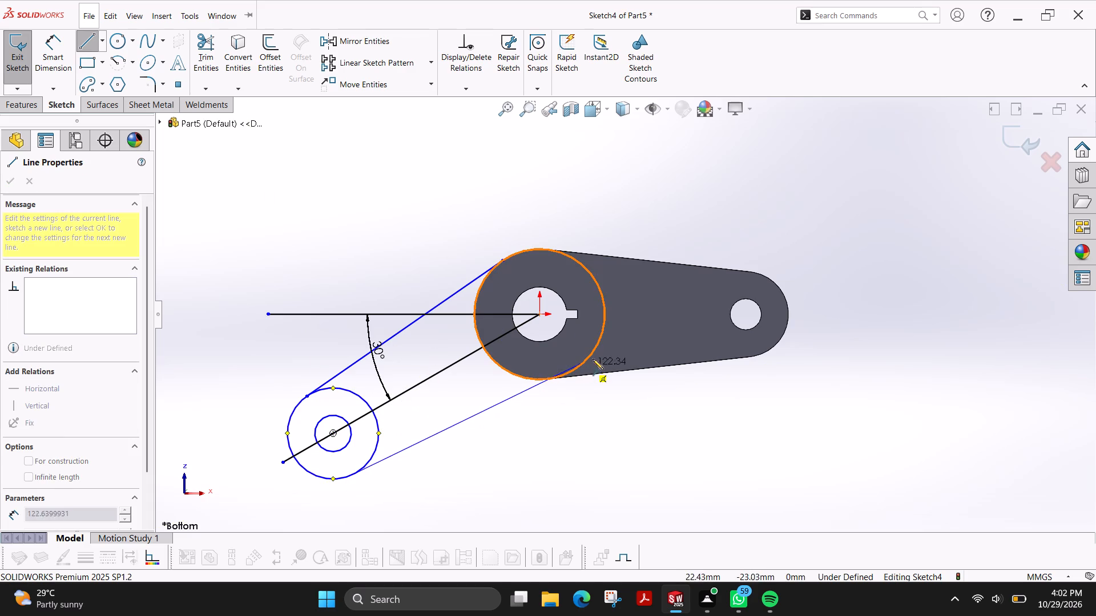
pyautogui.click(553, 378)
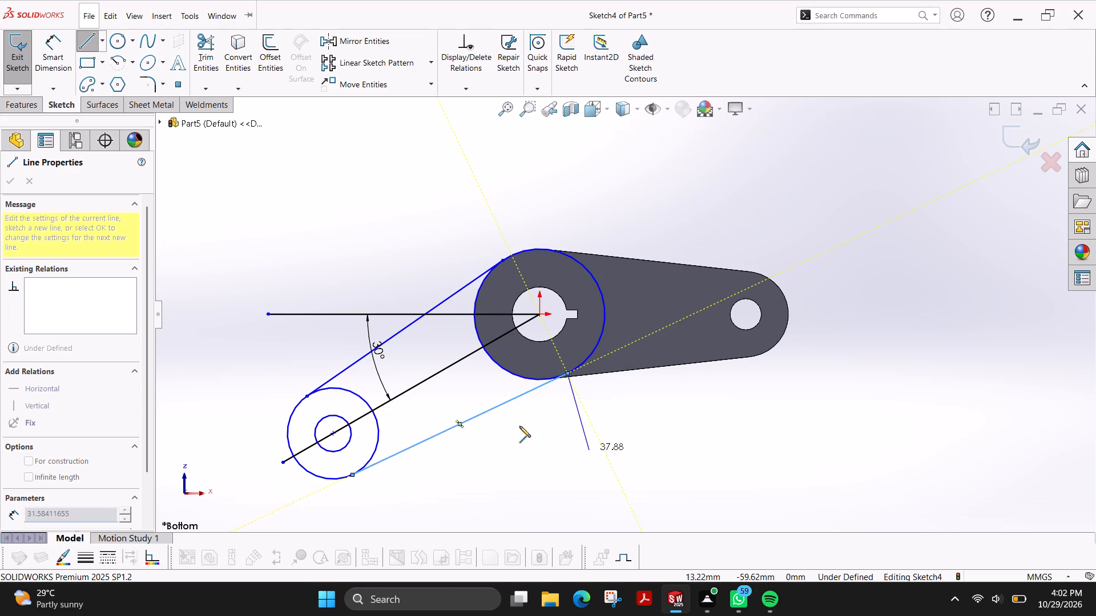
pyautogui.press('Escape')
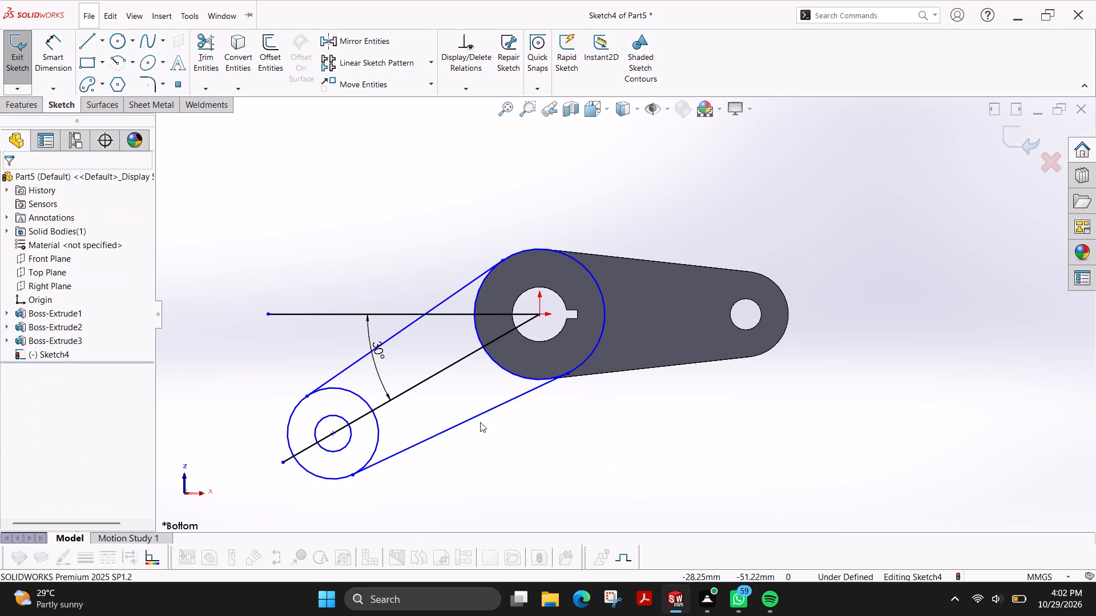
# Dimension the concentric end circles, giving the outer one a 44 mm diameter and the inner one 15 mm.
pyautogui.scroll(2, 421, 420)
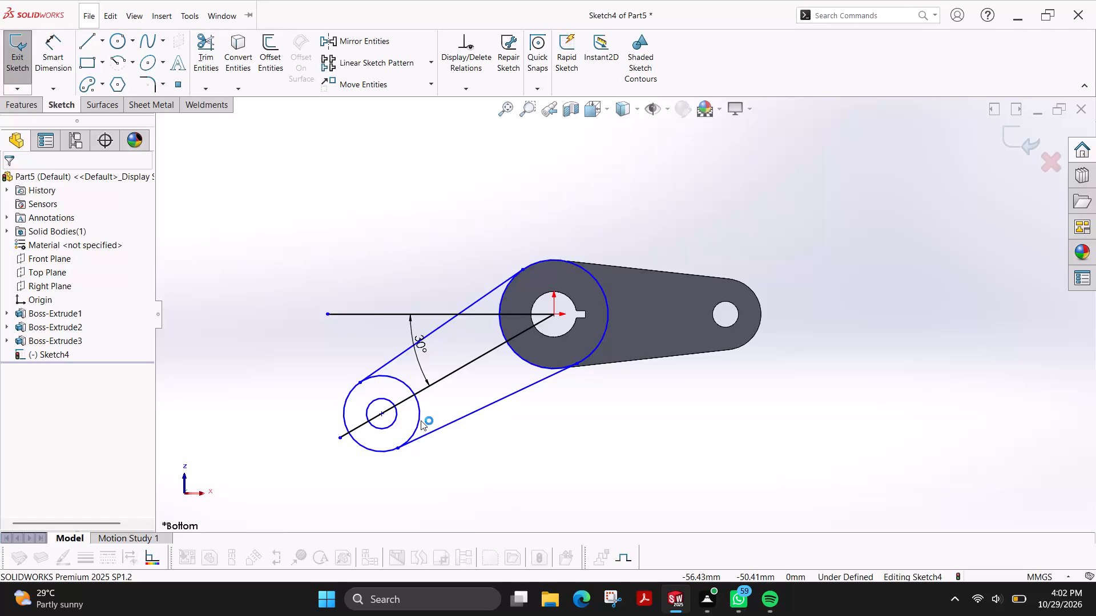
pyautogui.click(68, 56)
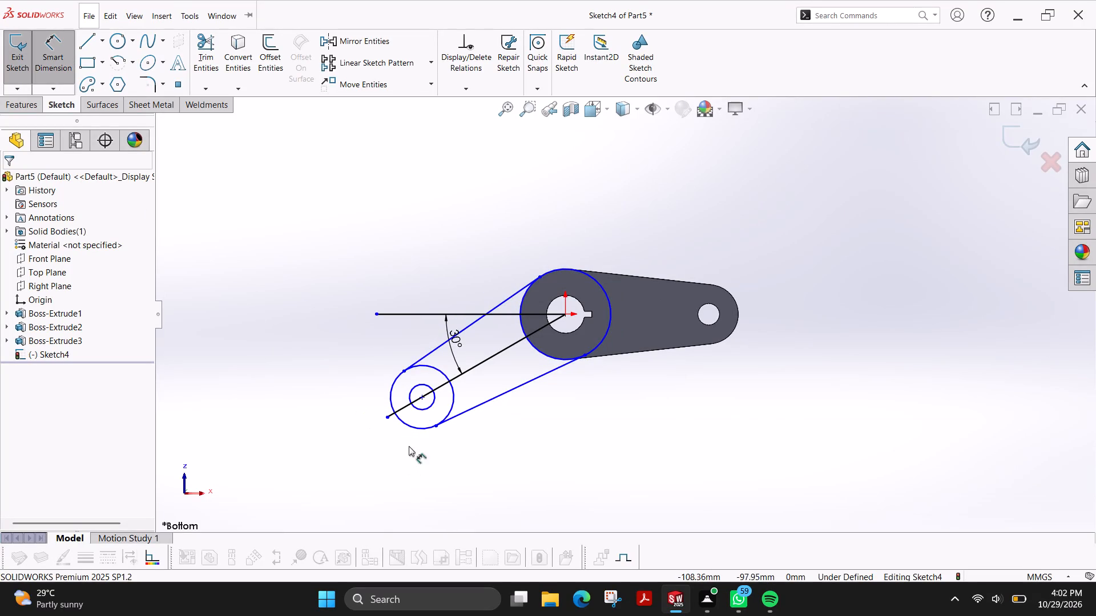
pyautogui.click(411, 426)
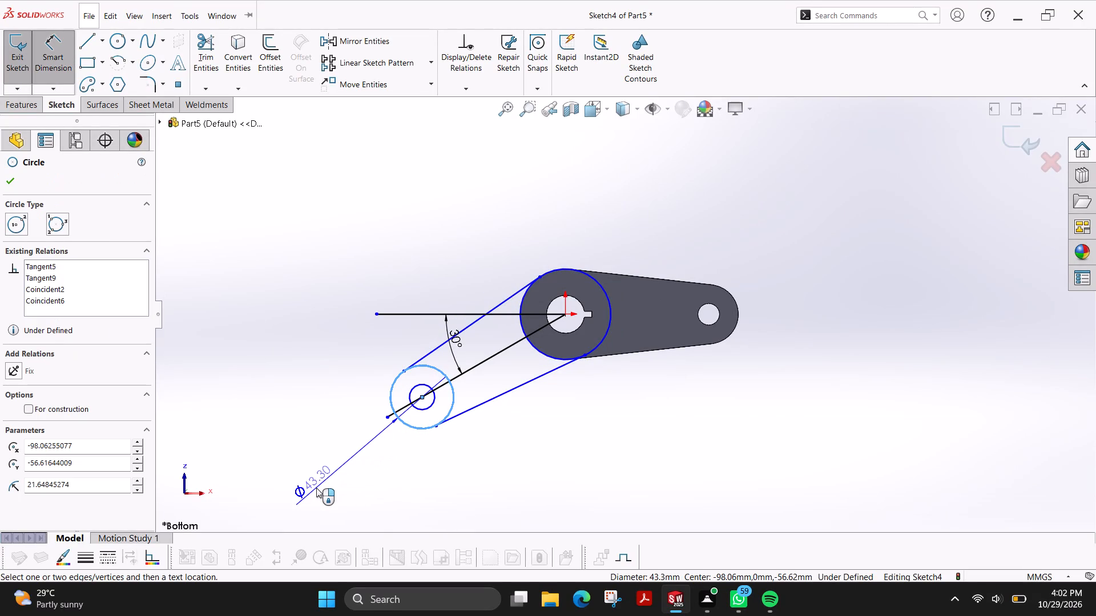
pyautogui.click(316, 488)
pyautogui.write('22+')
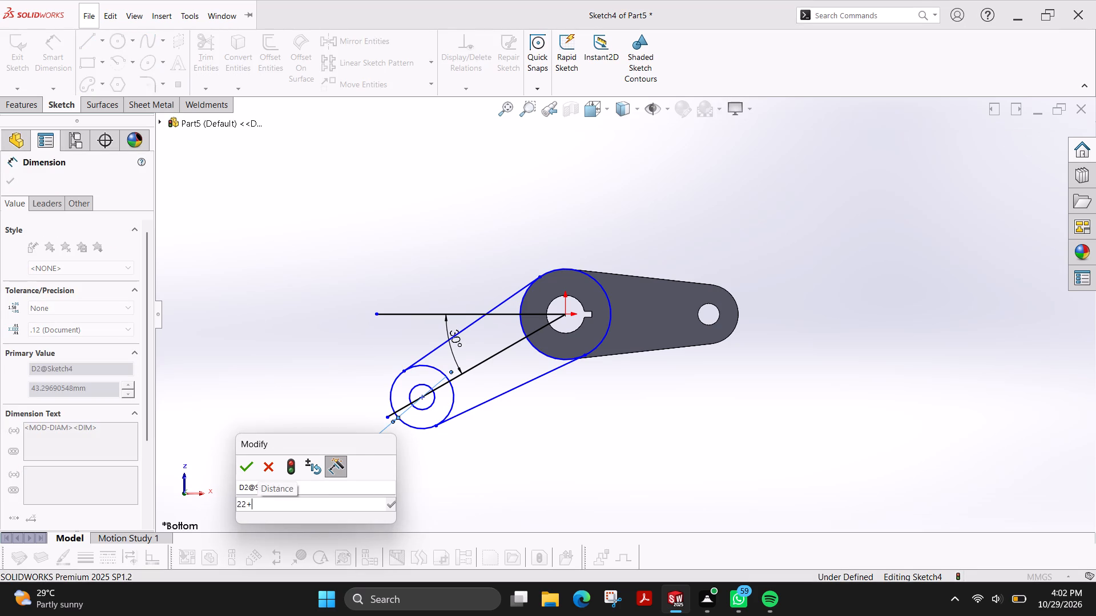
pyautogui.write('22')
pyautogui.press('Return')
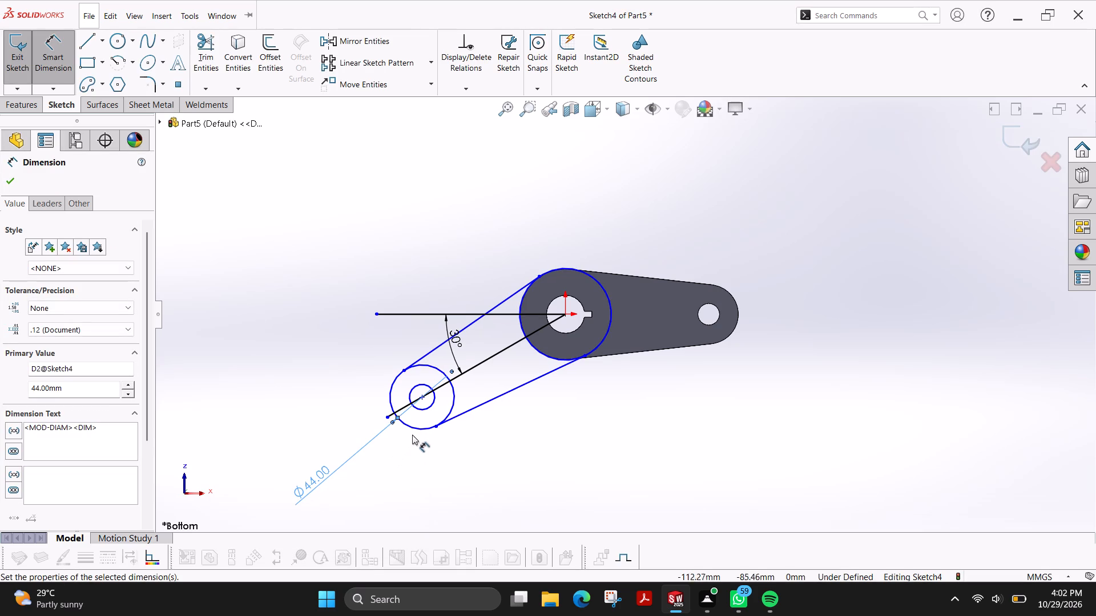
pyautogui.click(436, 404)
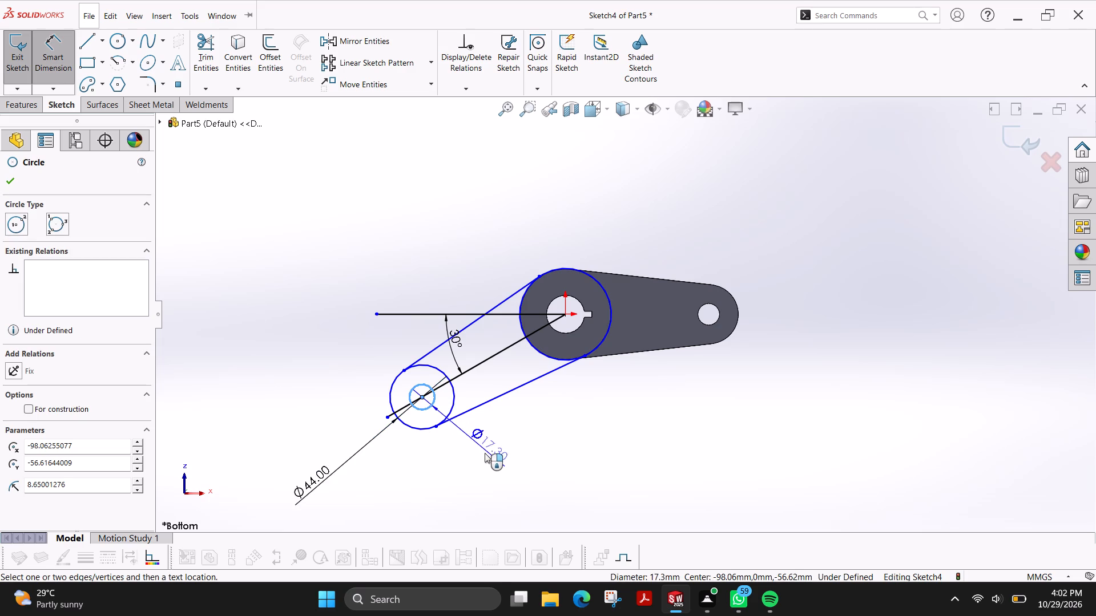
pyautogui.click(484, 459)
pyautogui.write('15')
pyautogui.press('Return')
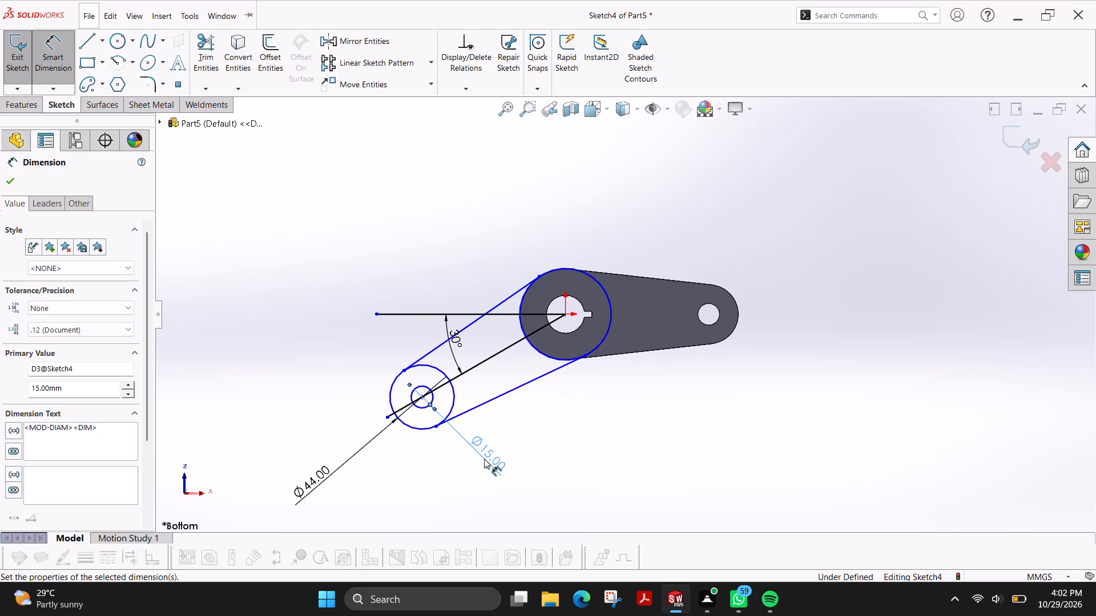
# Dimension the aligned distance between the end circles' centre and the origin as 120 mm.
pyautogui.click(422, 397)
pyautogui.click(564, 315)
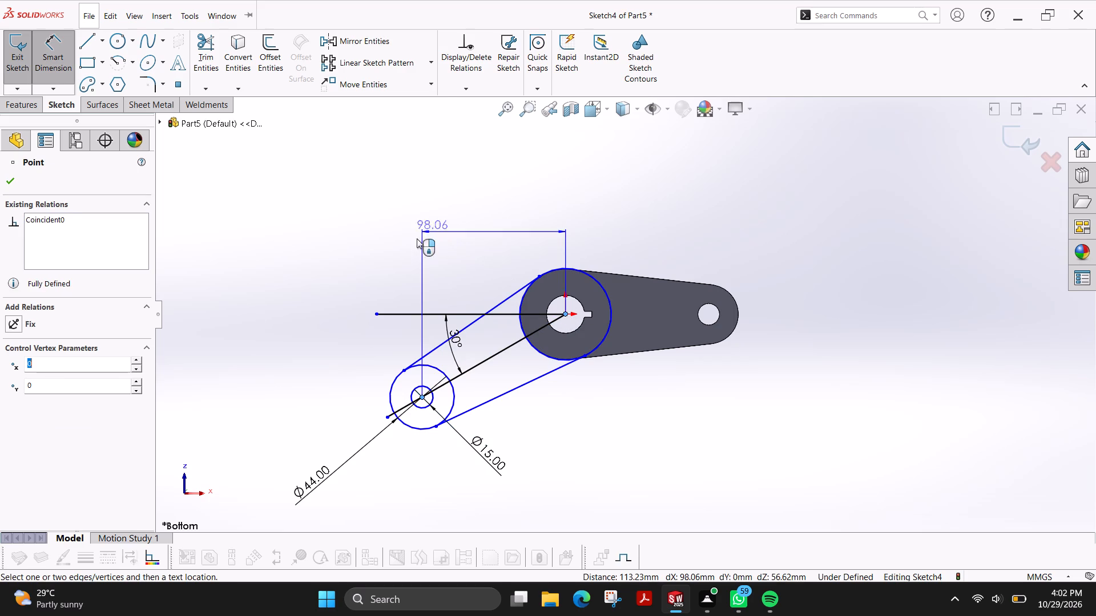
pyautogui.click(392, 240)
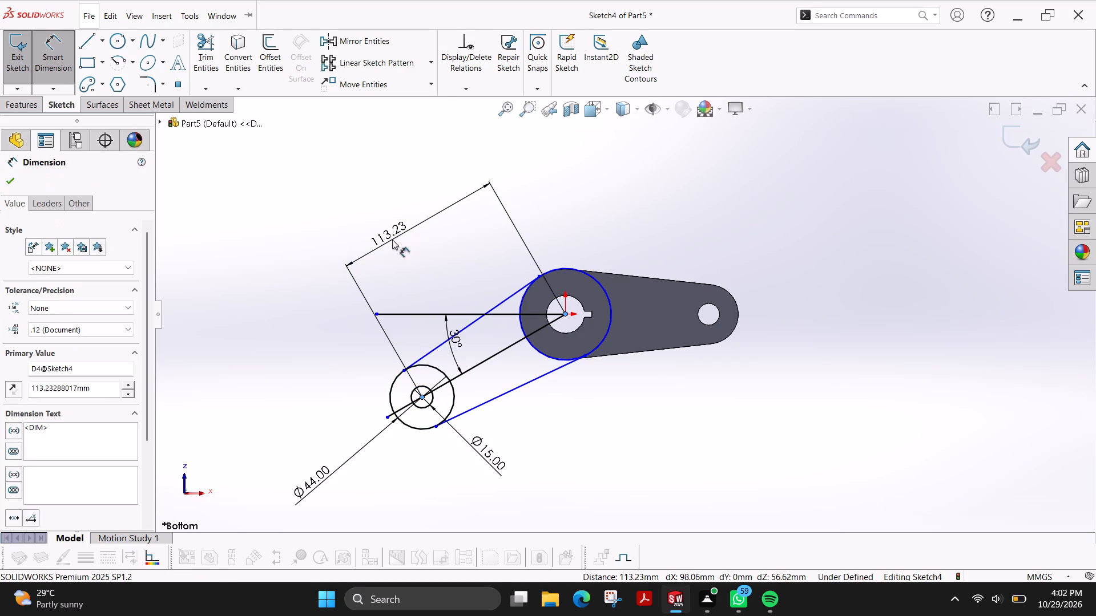
pyautogui.write('120')
pyautogui.press('Return')
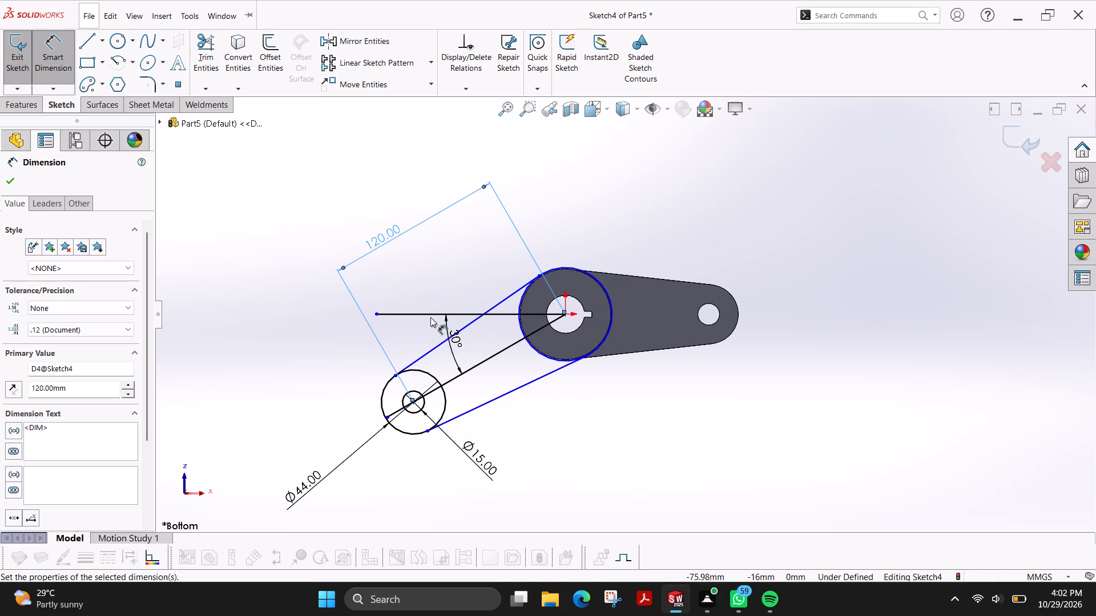
# Trim away the horizontal reference line and the whole sloping centre line of the new arm.
pyautogui.click(207, 66)
pyautogui.scroll(-2, 525, 329)
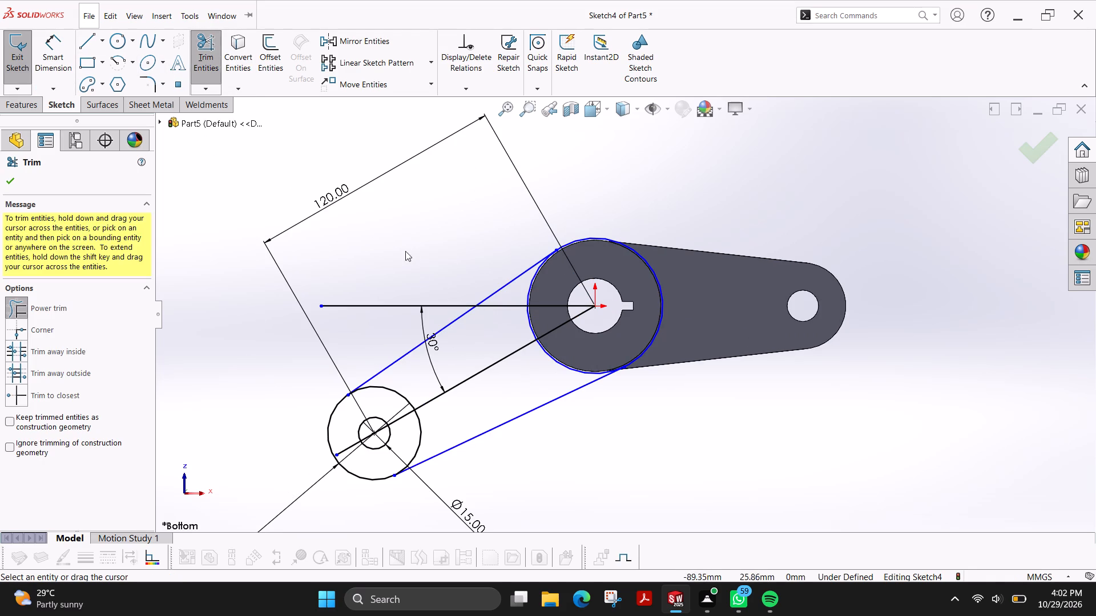
pyautogui.moveTo(413, 278); pyautogui.dragTo(368, 327)
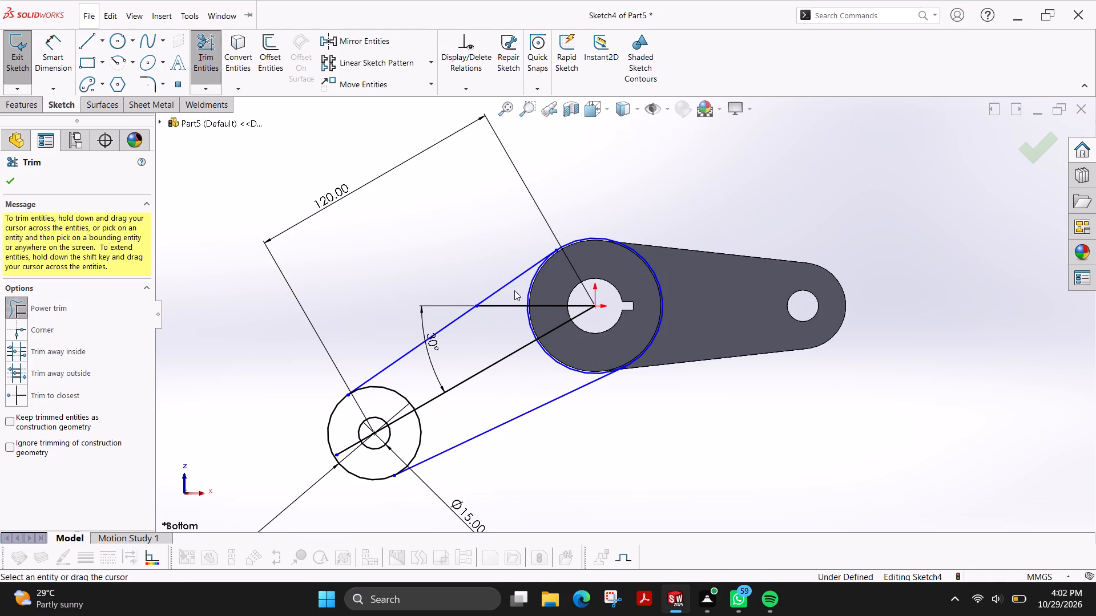
pyautogui.moveTo(514, 290); pyautogui.dragTo(499, 316)
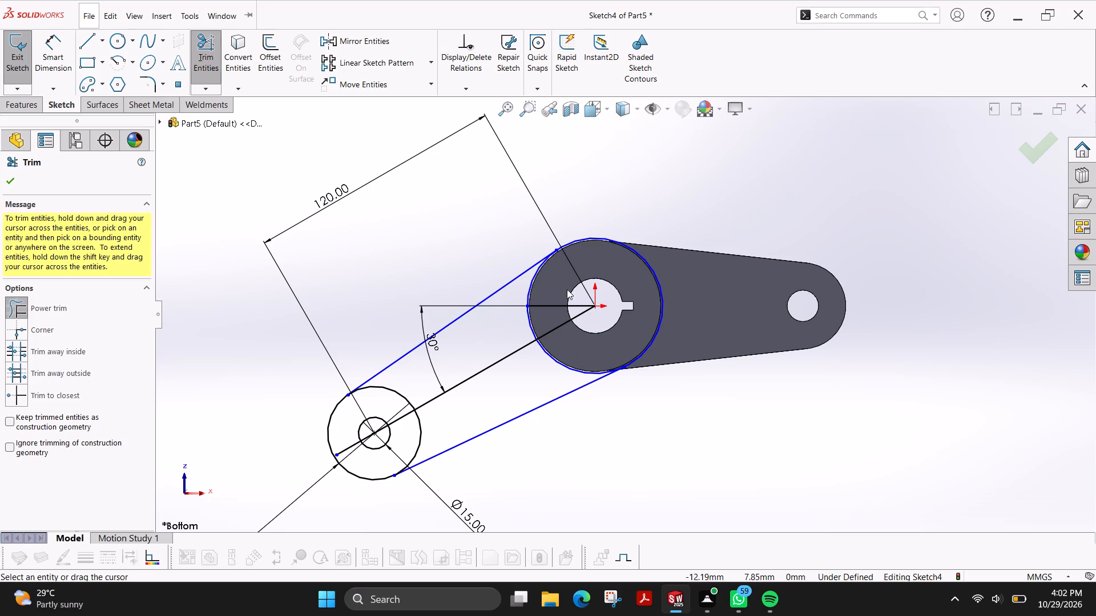
pyautogui.moveTo(562, 289); pyautogui.dragTo(569, 330)
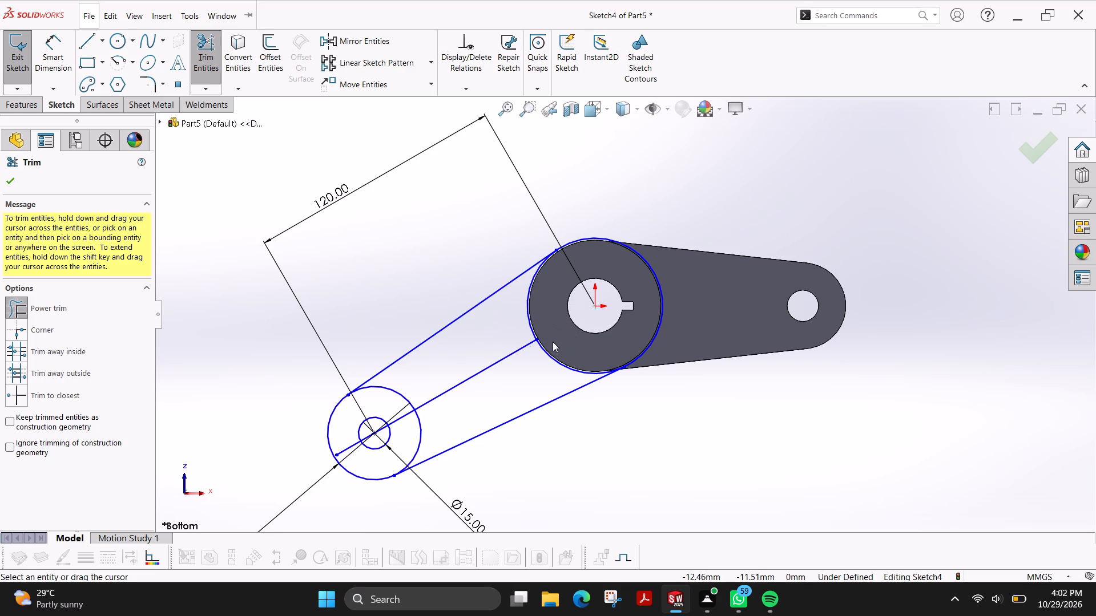
pyautogui.moveTo(477, 355); pyautogui.dragTo(485, 387)
pyautogui.moveTo(394, 415); pyautogui.dragTo(401, 432)
pyautogui.moveTo(376, 423); pyautogui.dragTo(377, 439)
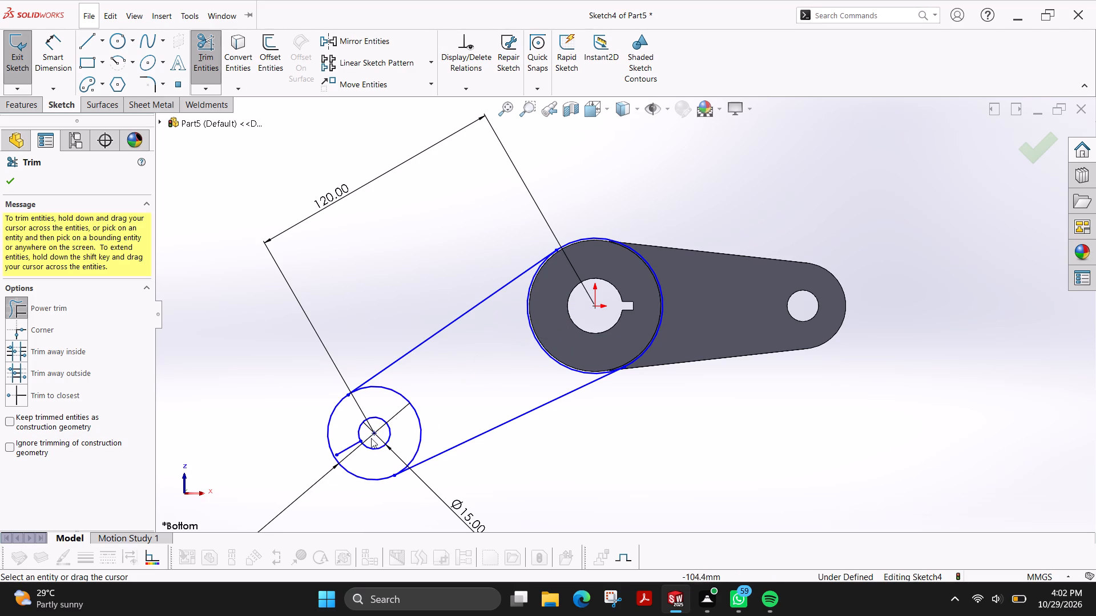
pyautogui.moveTo(346, 433); pyautogui.dragTo(352, 457)
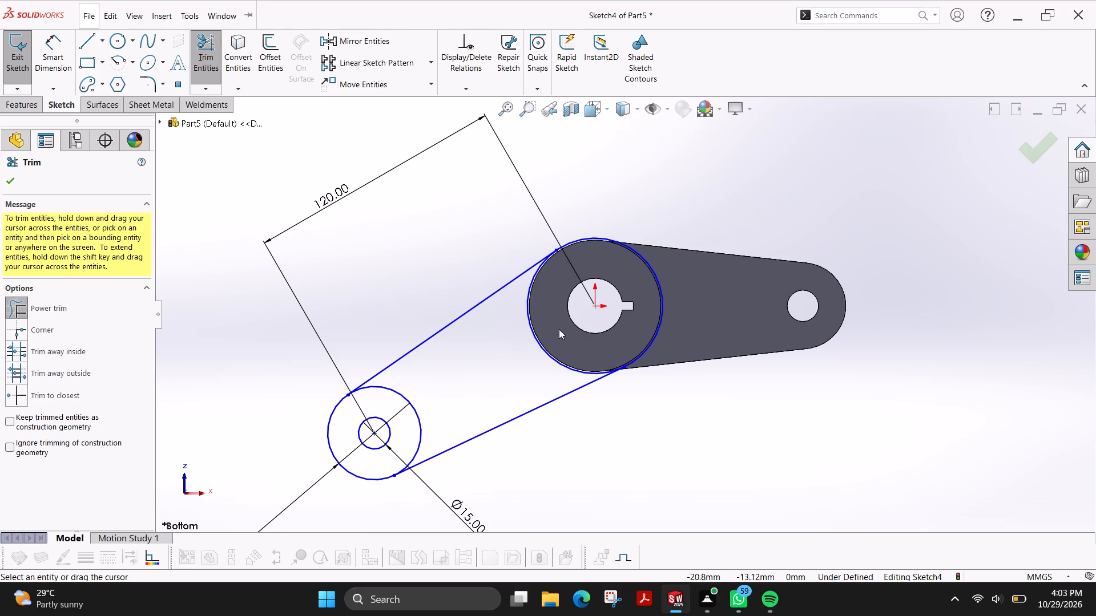
# Trim the part of the sketched hub circle that faces the new arm, between the two tangent lines.
pyautogui.moveTo(565, 325); pyautogui.dragTo(531, 350)
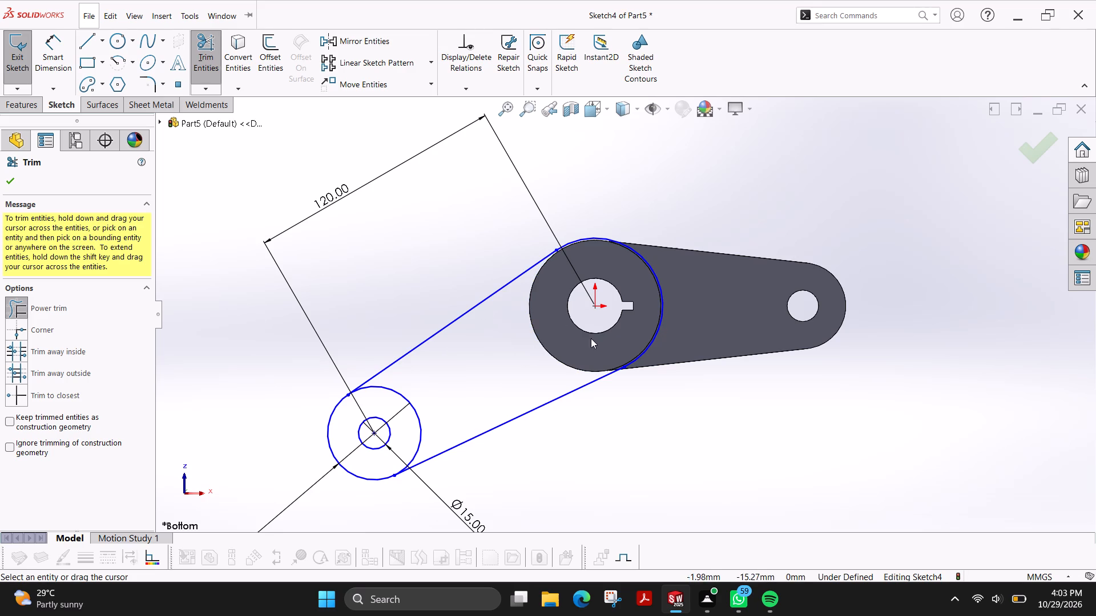
pyautogui.scroll(-5, 591, 338)
pyautogui.scroll(2, 788, 214)
pyautogui.scroll(1, 671, 164)
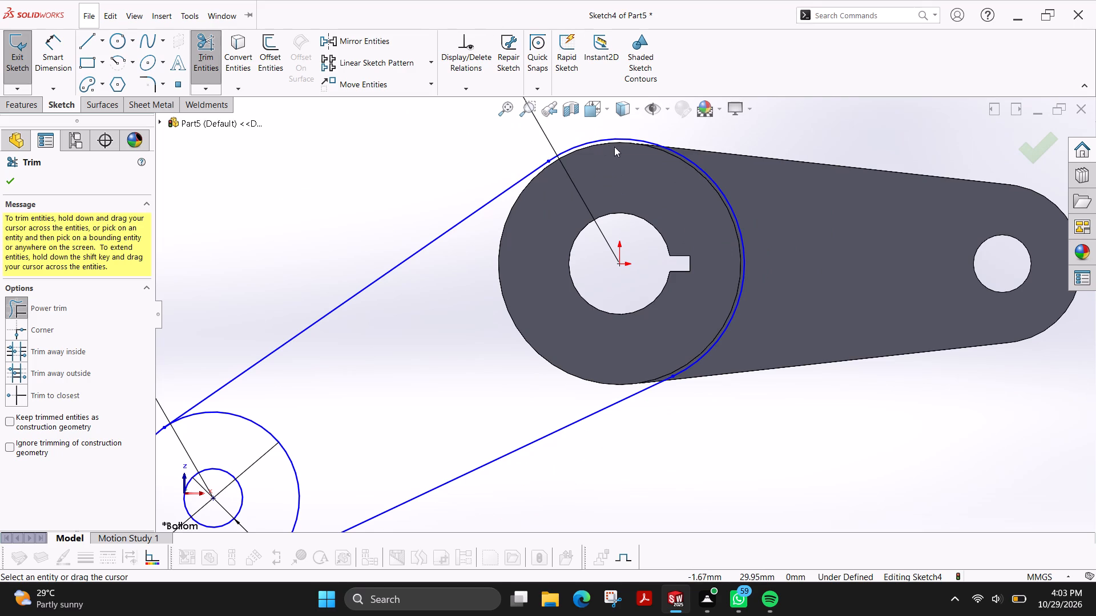
pyautogui.scroll(1, 560, 175)
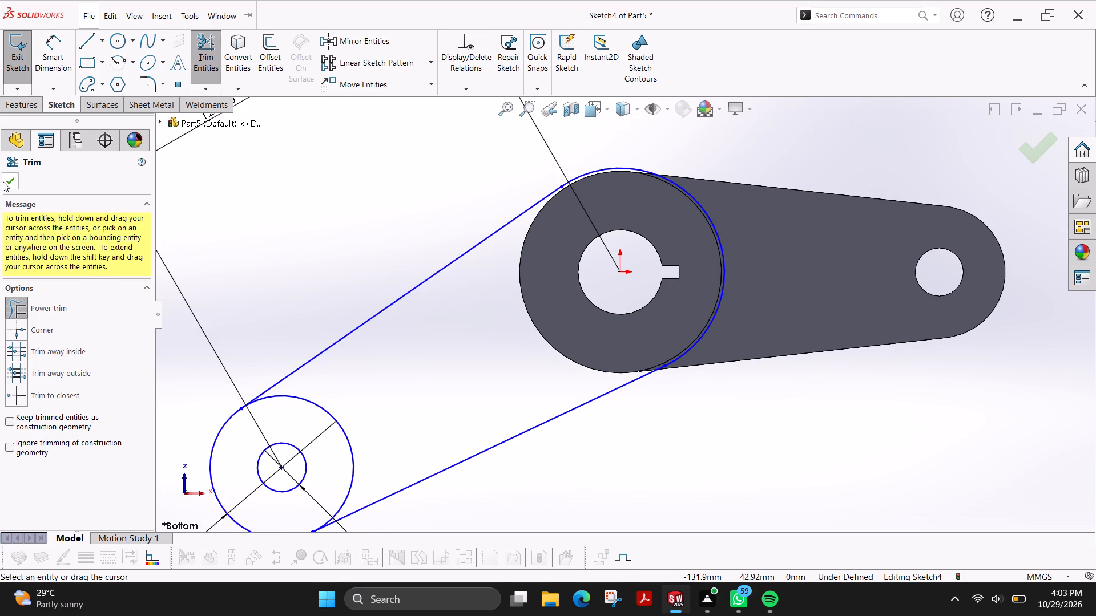
pyautogui.click(3, 181)
# Dimension the remaining hub arc's radius as 62 mm.
pyautogui.click(63, 60)
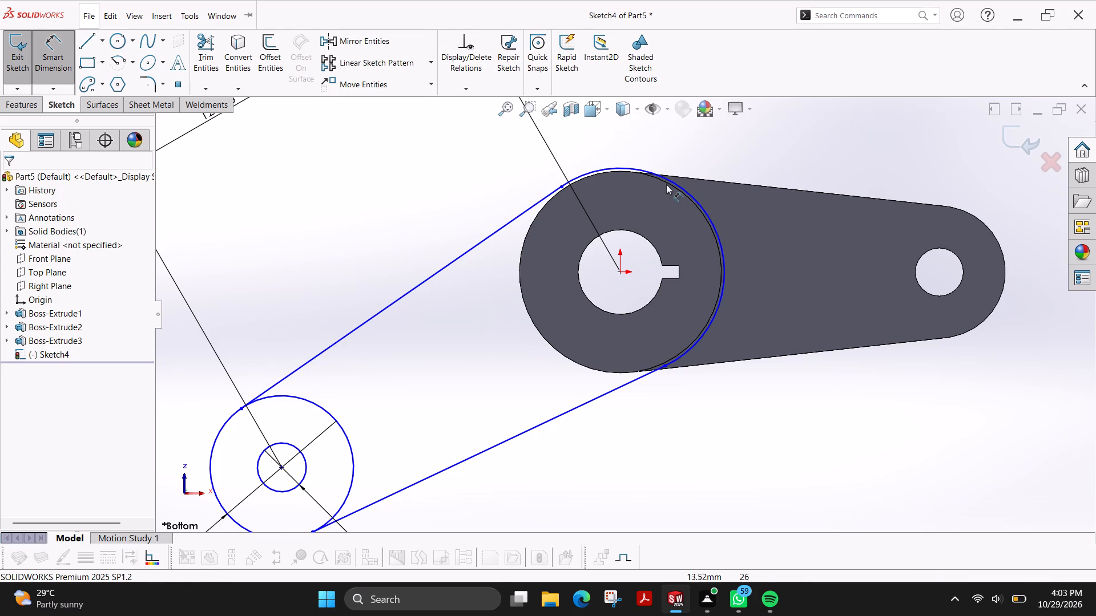
pyautogui.click(670, 181)
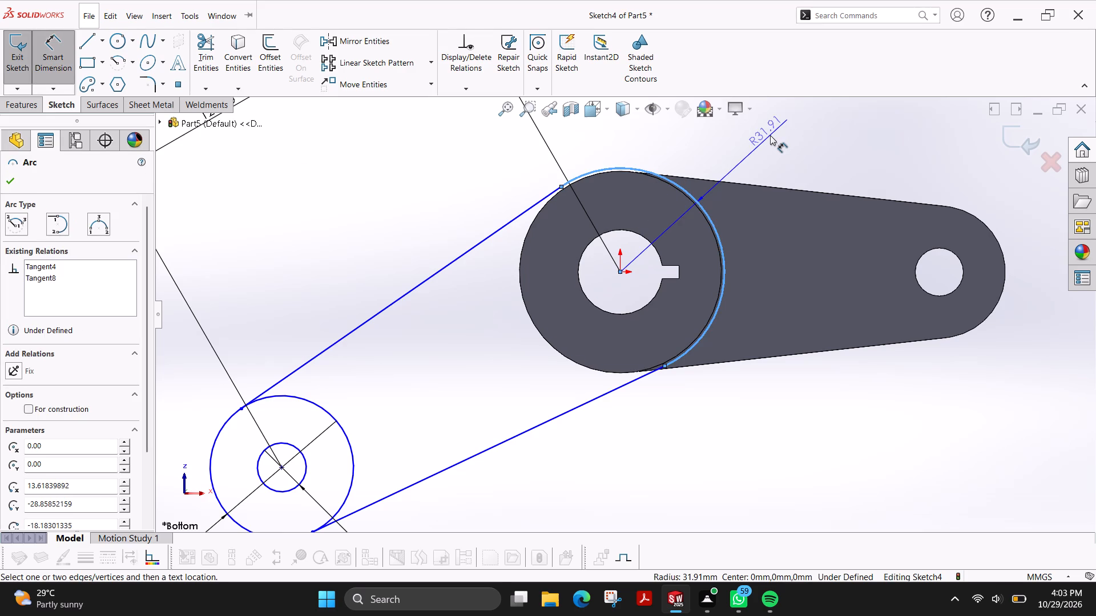
pyautogui.click(770, 135)
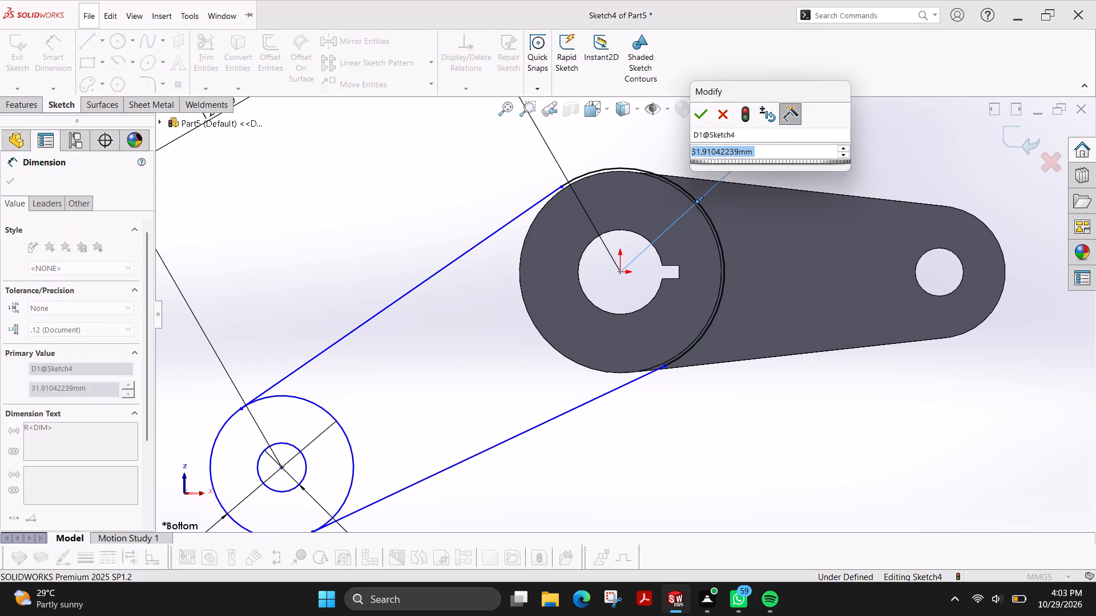
pyautogui.press('3')
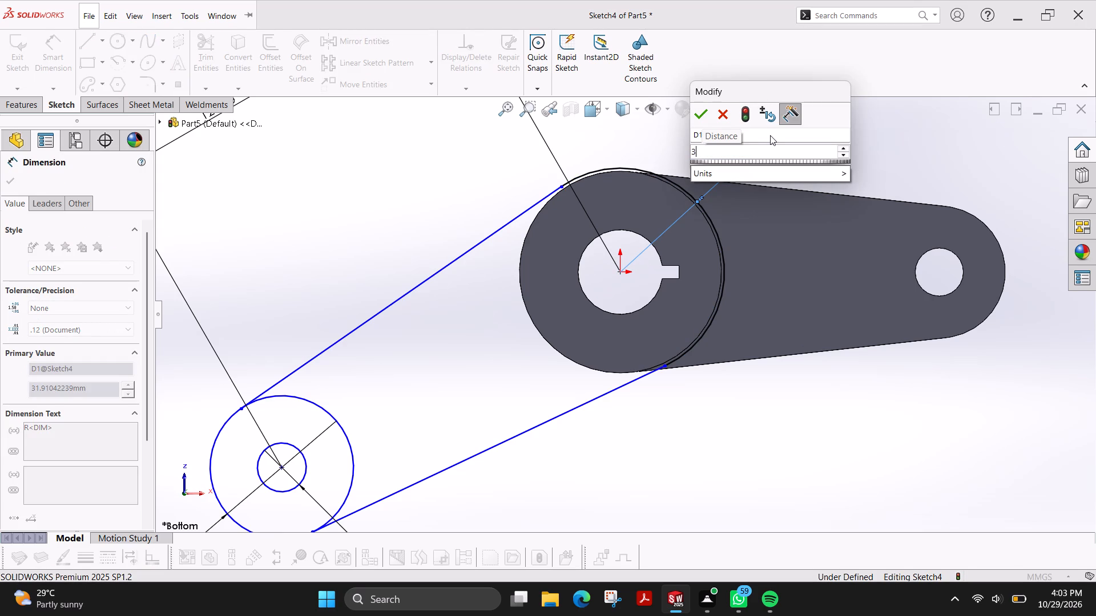
pyautogui.press('BackSpace')
pyautogui.write('62')
pyautogui.press('Return')
# Set the hub arc's radius to 31 mm.
pyautogui.scroll(3, 770, 135)
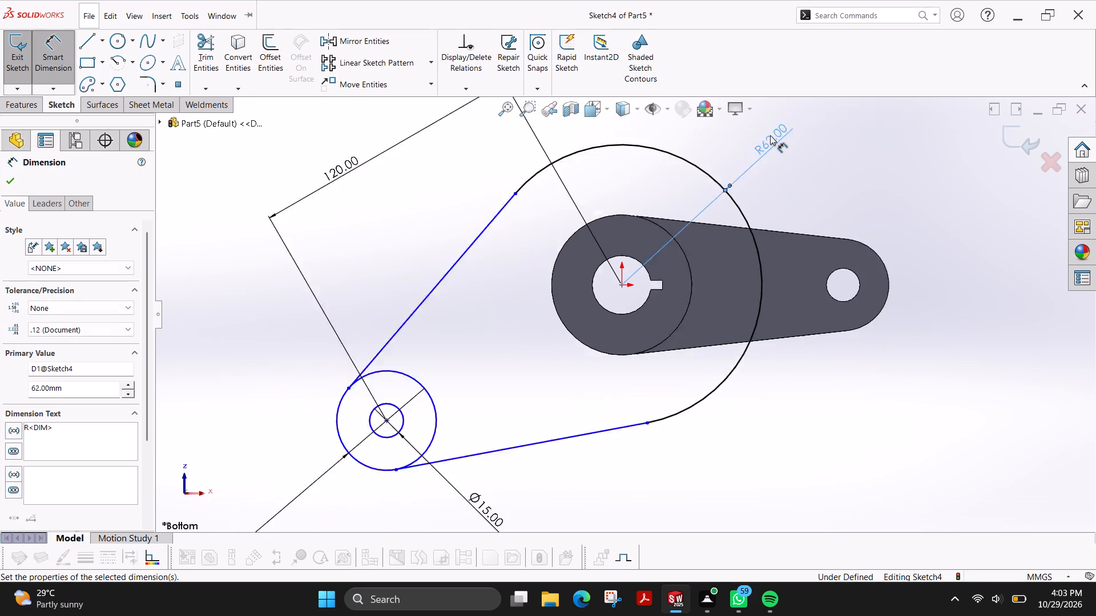
pyautogui.doubleClick(753, 170)
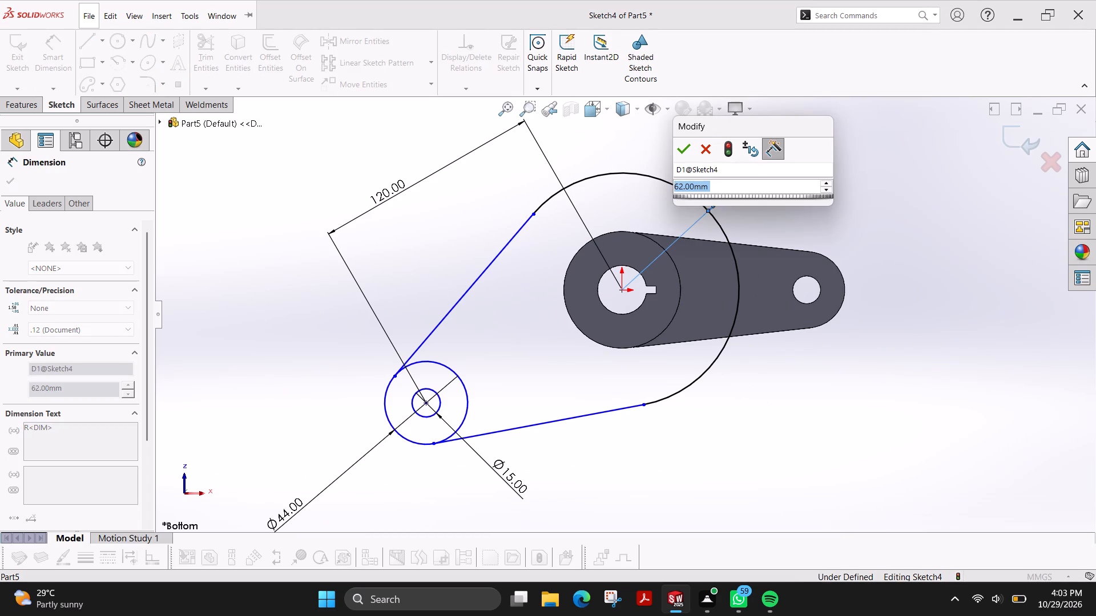
pyautogui.write('31')
pyautogui.press('Return')
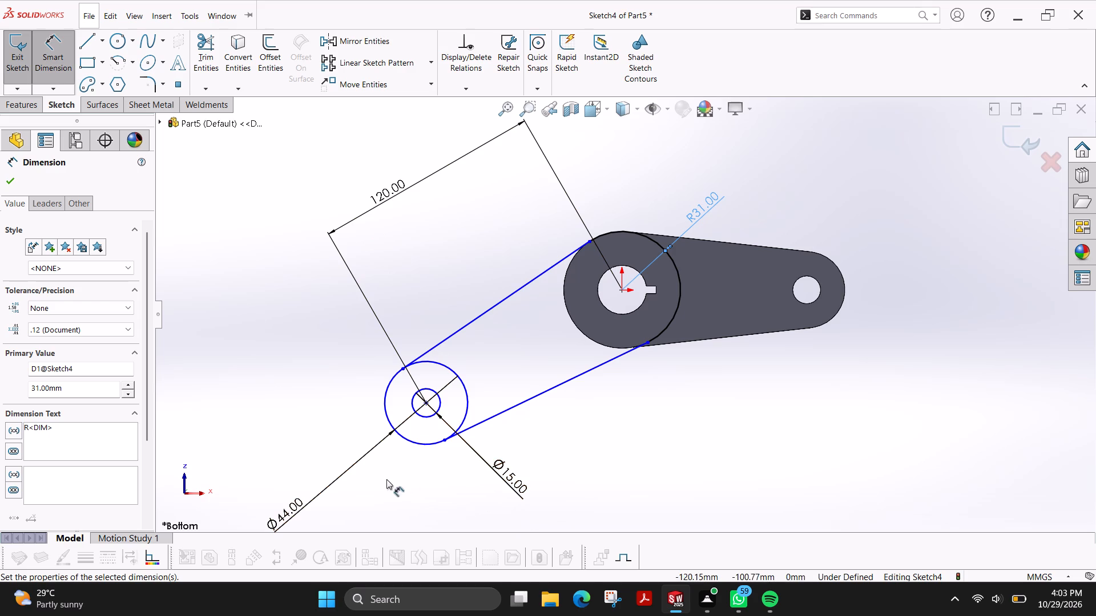
pyautogui.click(6, 175)
# Extrude the tapered region between the new arm's round end and the hub 10 mm, with the direction reversed towards the hub body.
pyautogui.click(21, 104)
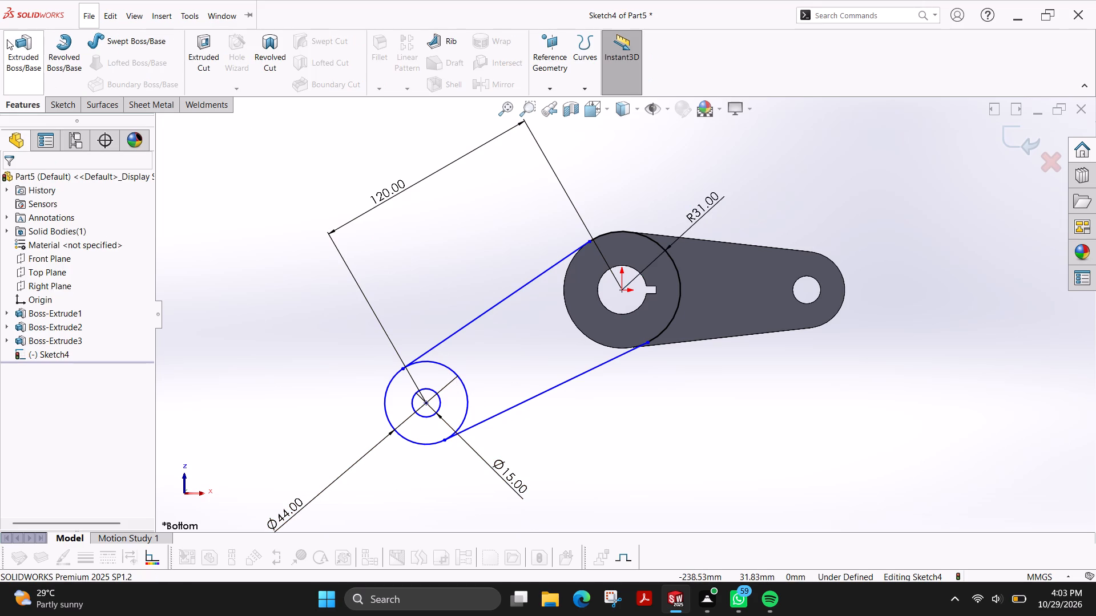
pyautogui.click(12, 44)
pyautogui.scroll(2, 441, 283)
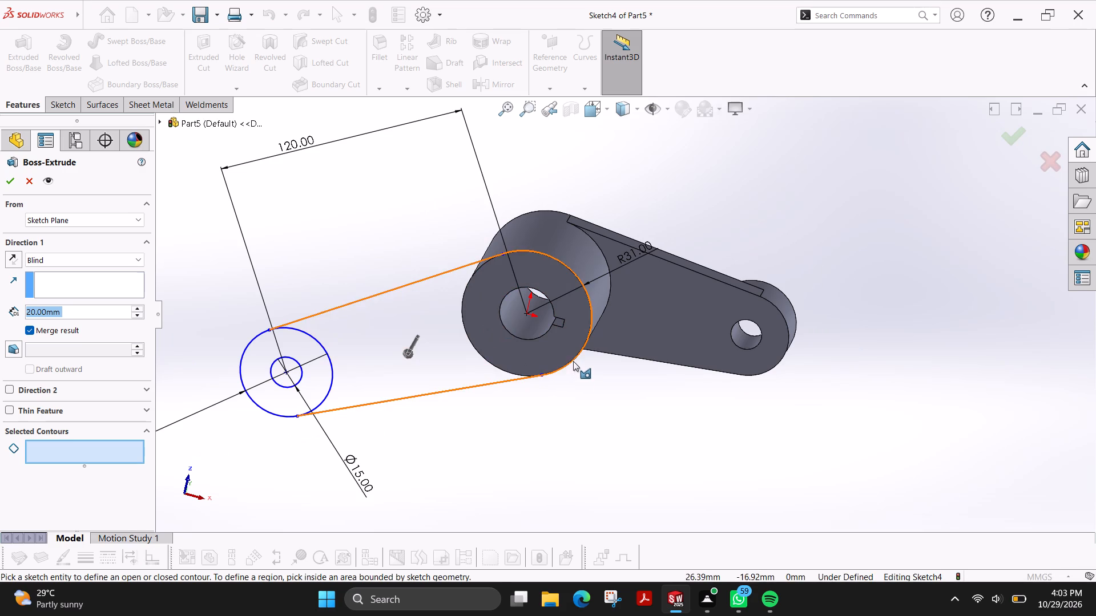
pyautogui.click(450, 369)
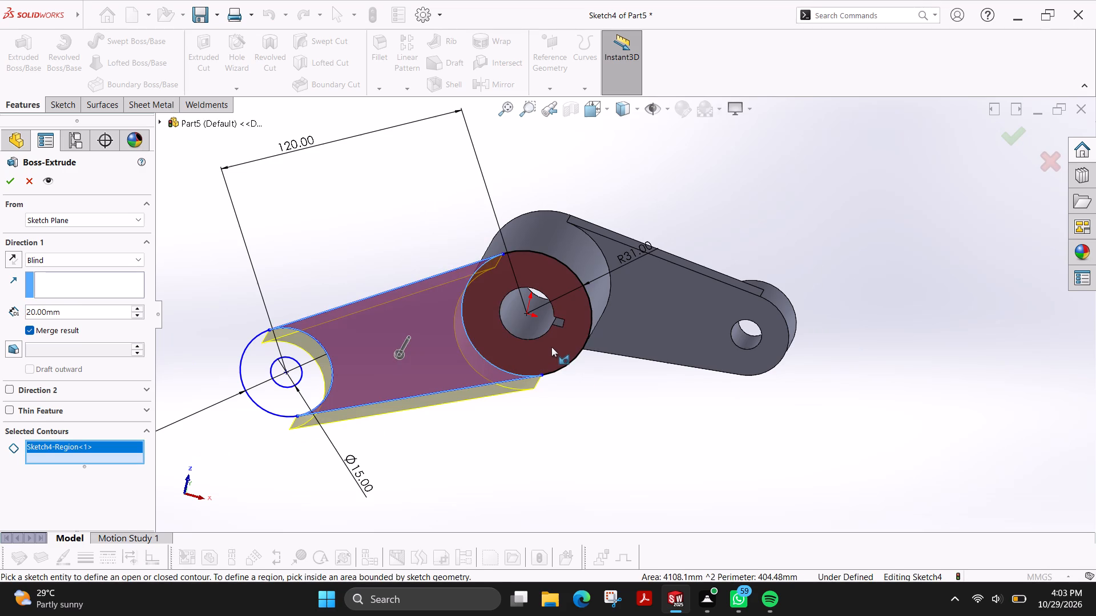
pyautogui.click(18, 260)
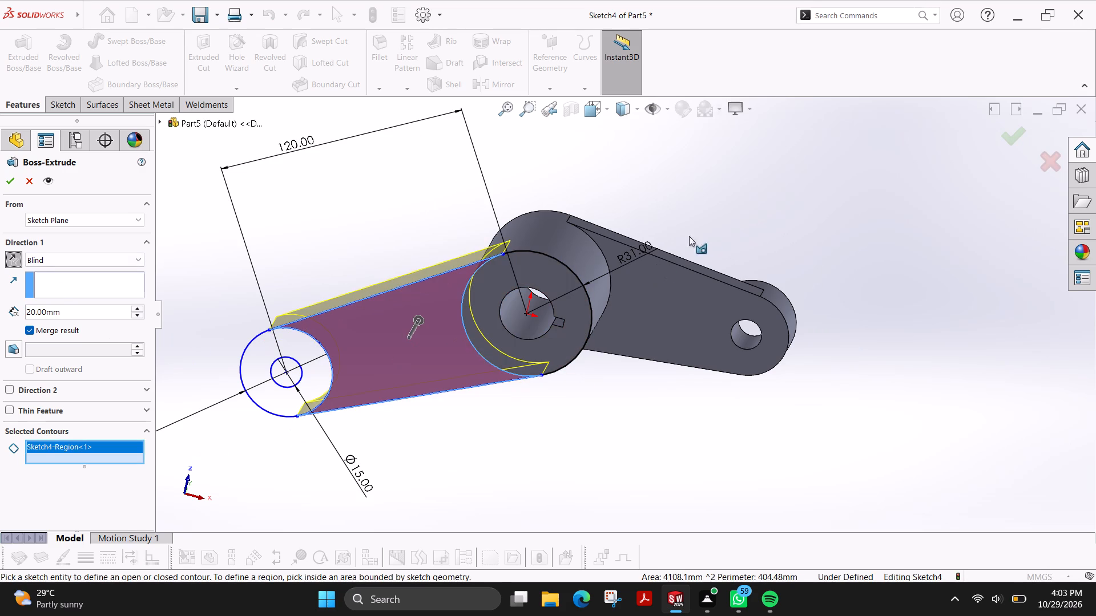
pyautogui.keyDown('ctrl'); pyautogui.keyDown('shift'); pyautogui.moveTo(777, 159); pyautogui.dragTo(828, 321, button='middle'); pyautogui.keyUp('shift'); pyautogui.keyUp('ctrl')
pyautogui.keyDown('ctrl'); pyautogui.keyDown('shift'); pyautogui.scroll(1, 536, 210); pyautogui.keyUp('shift'); pyautogui.keyUp('ctrl')
pyautogui.keyDown('ctrl'); pyautogui.keyDown('shift'); pyautogui.moveTo(520, 216); pyautogui.dragTo(468, 399, button='middle'); pyautogui.keyUp('shift'); pyautogui.keyUp('ctrl')
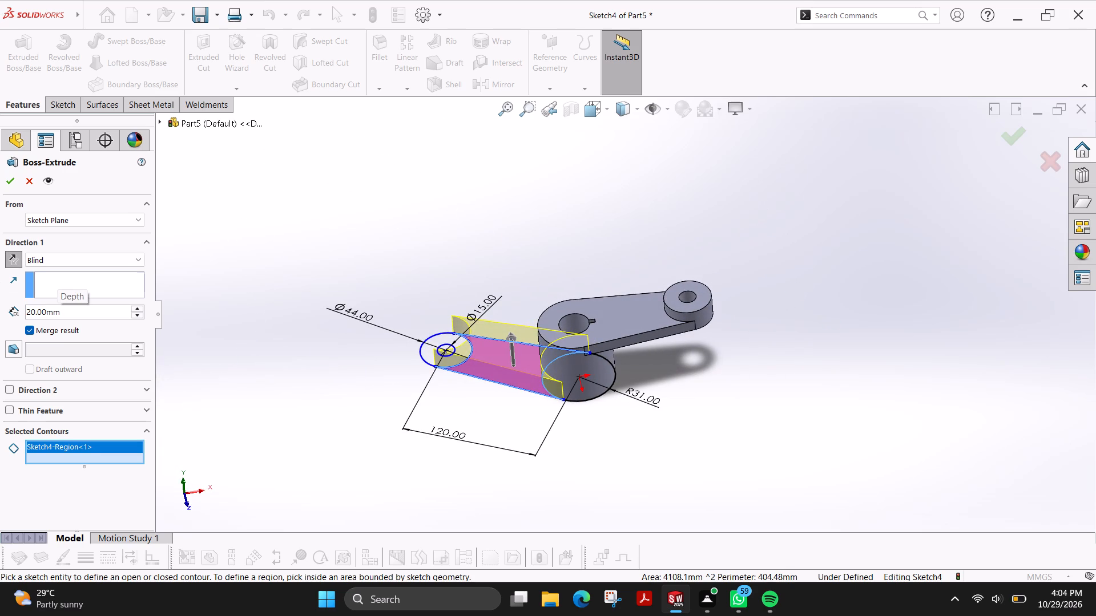
pyautogui.doubleClick(71, 317)
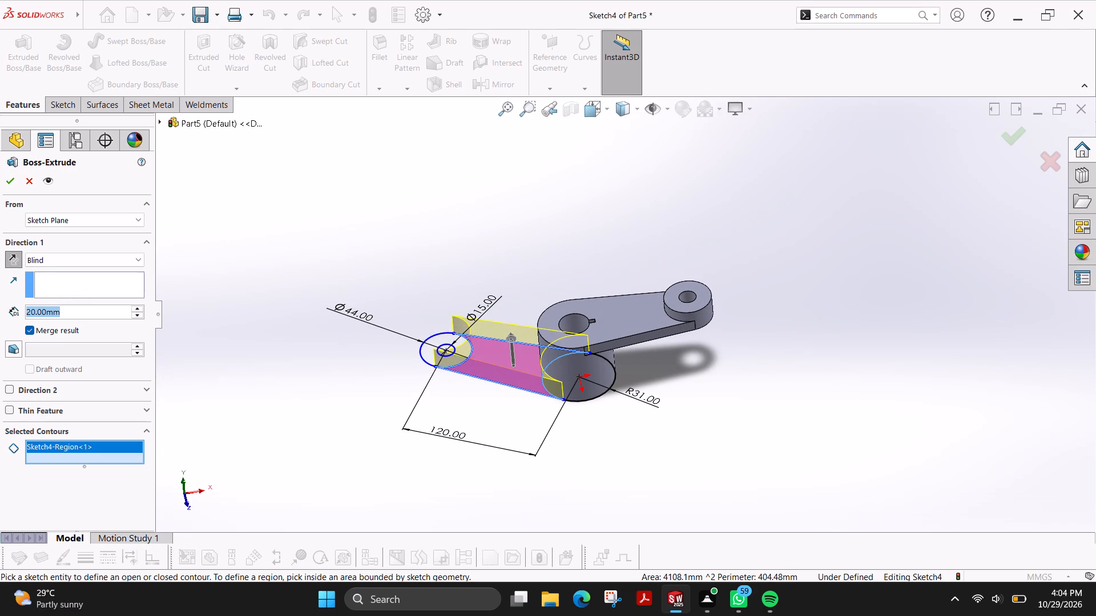
pyautogui.write('10')
pyautogui.press('Return')
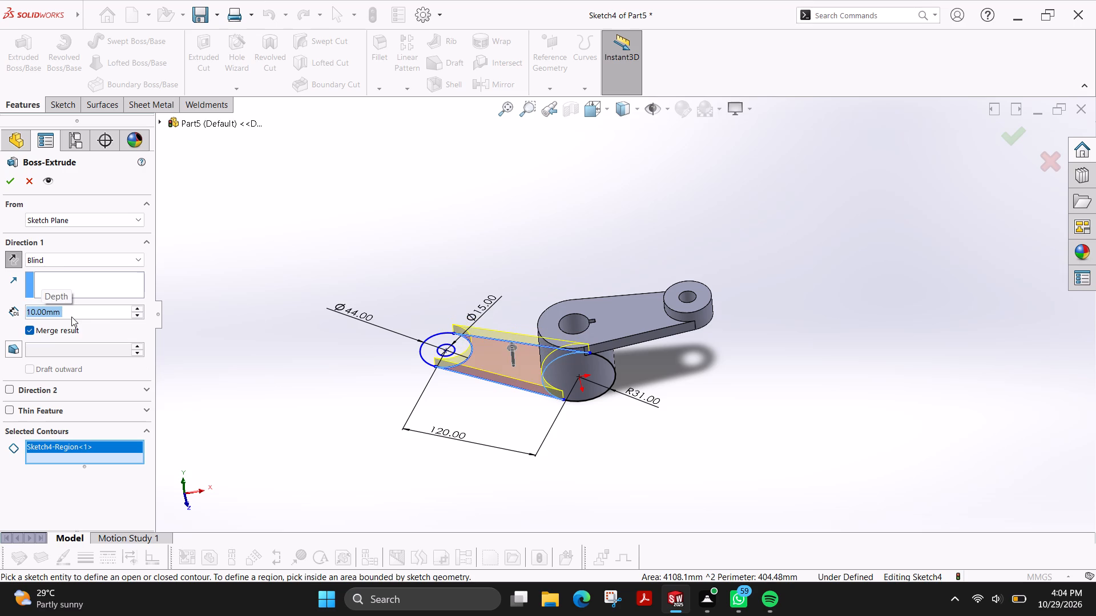
pyautogui.click(11, 176)
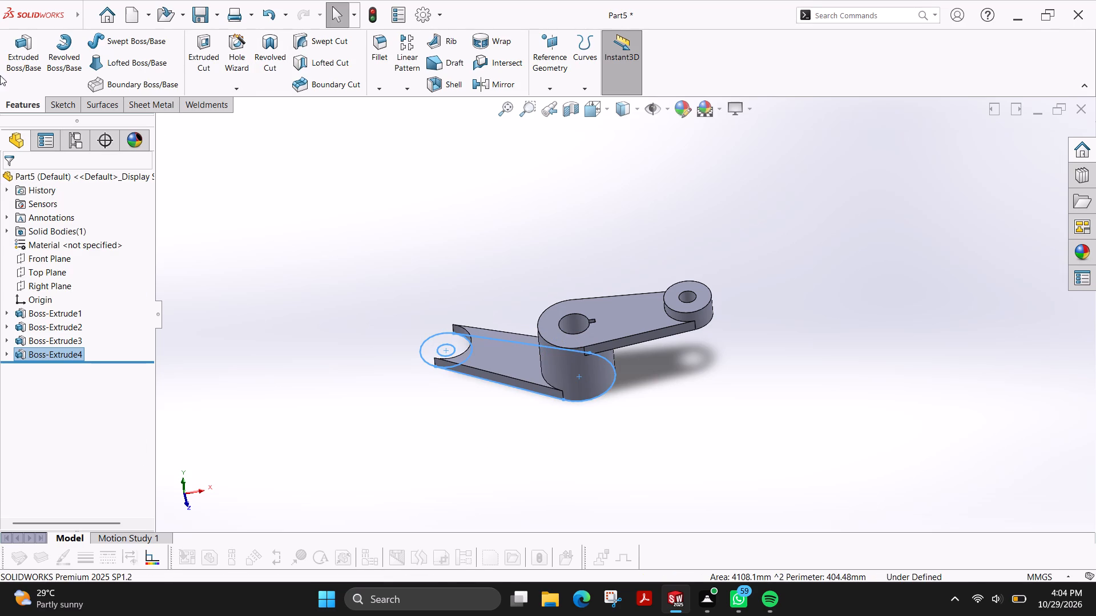
# Extrude the ring between the 44 mm and 15 mm circles from the same Sketch4, 10 mm in both directions, merged with the arm.
pyautogui.click(8, 63)
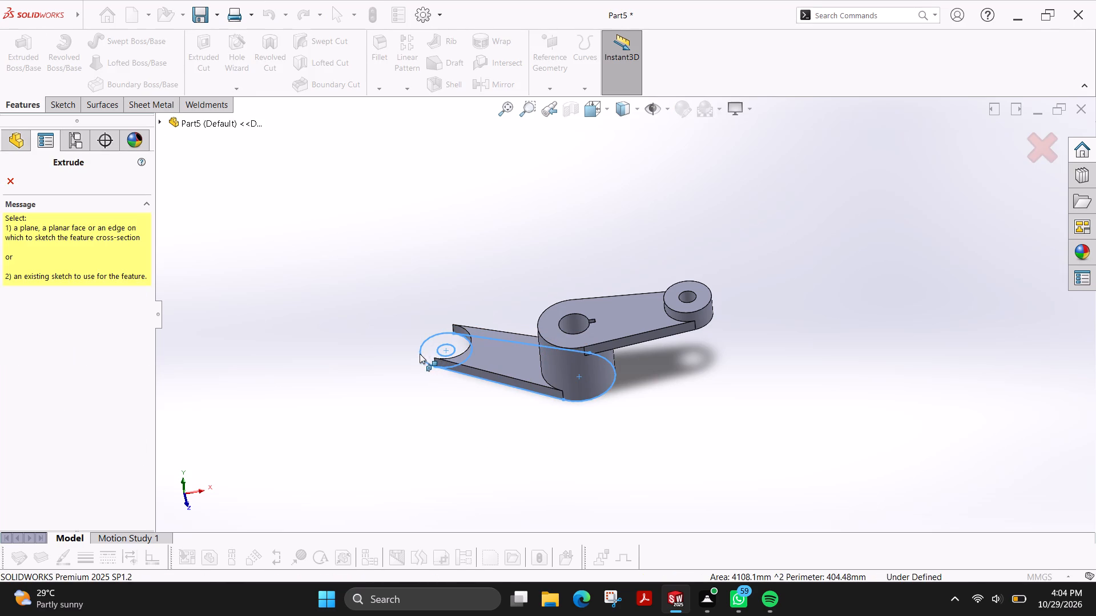
pyautogui.click(160, 123)
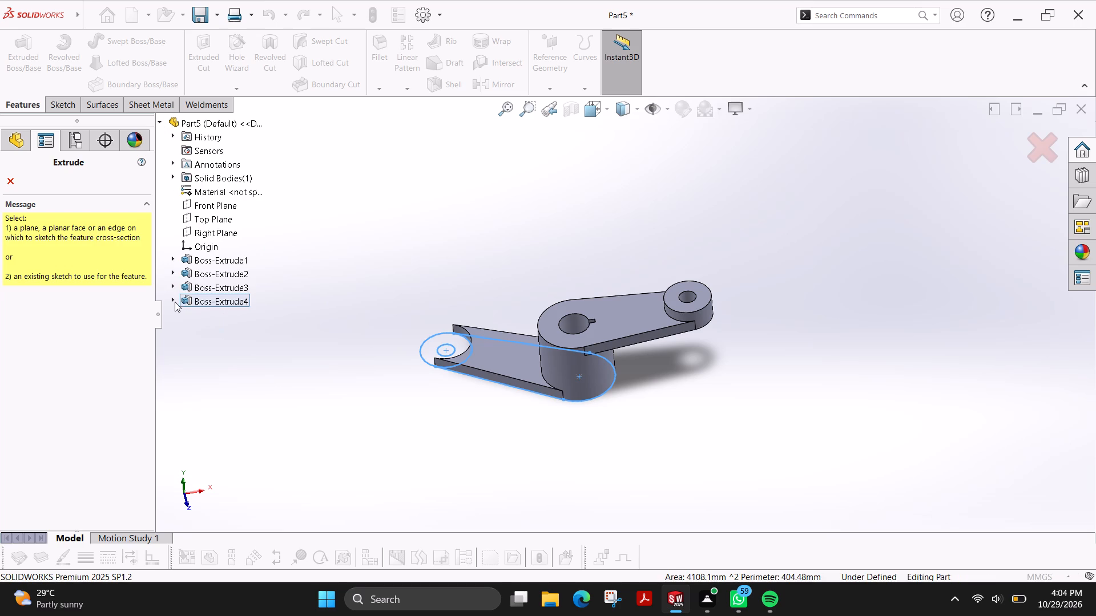
pyautogui.click(173, 301)
pyautogui.click(223, 313)
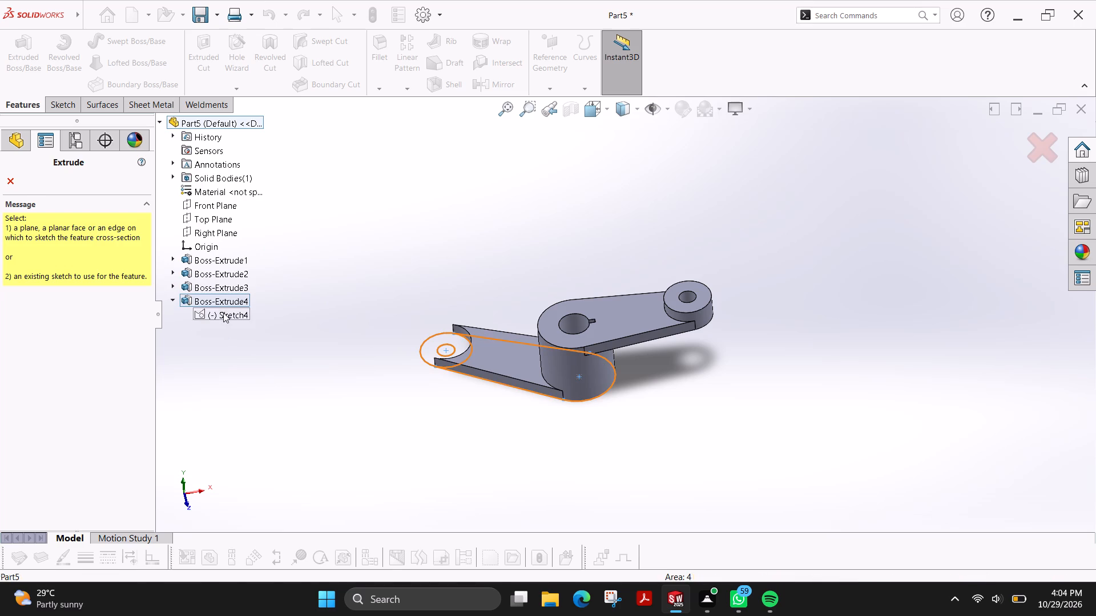
pyautogui.click(426, 347)
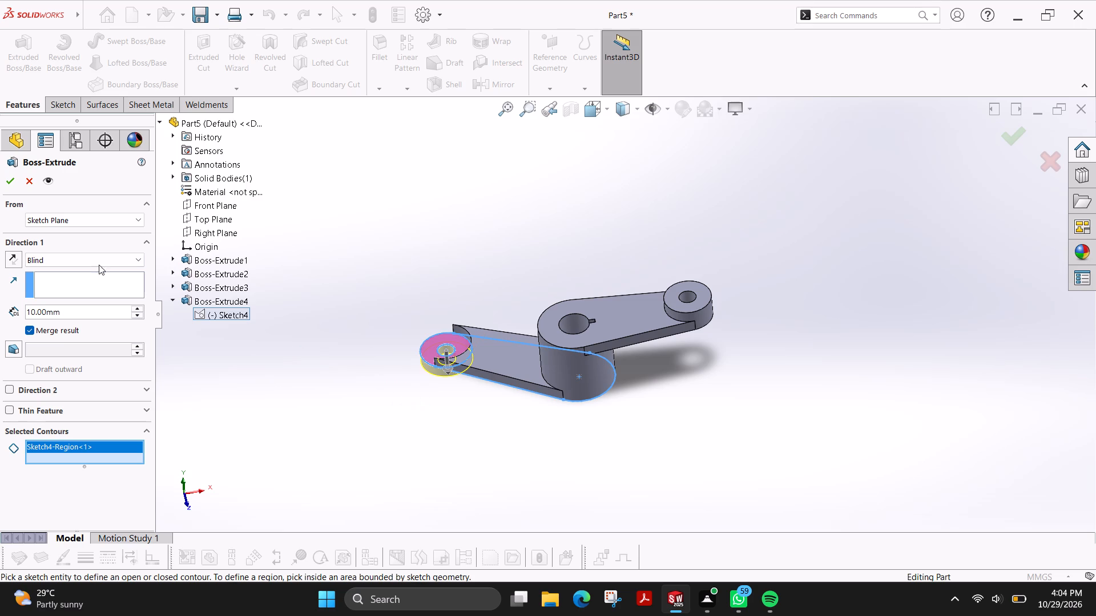
pyautogui.click(13, 264)
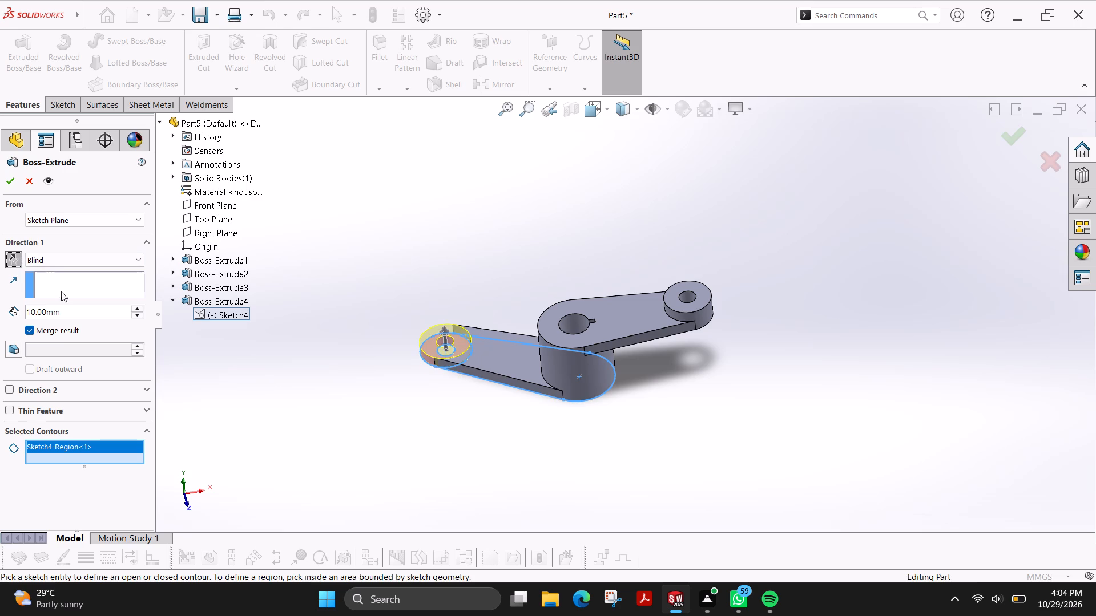
pyautogui.click(13, 388)
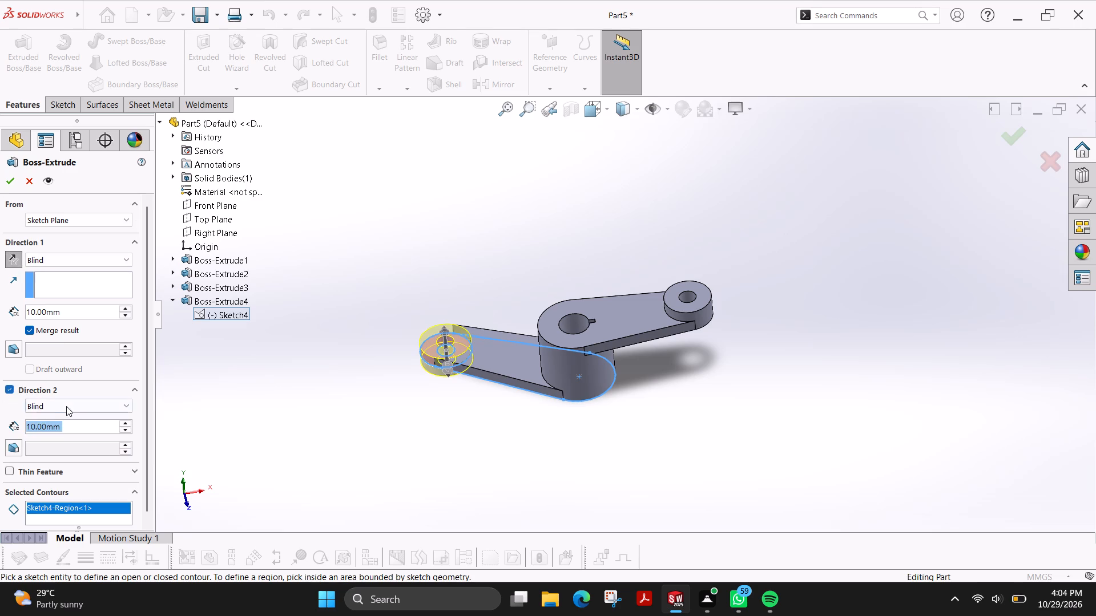
pyautogui.click(11, 180)
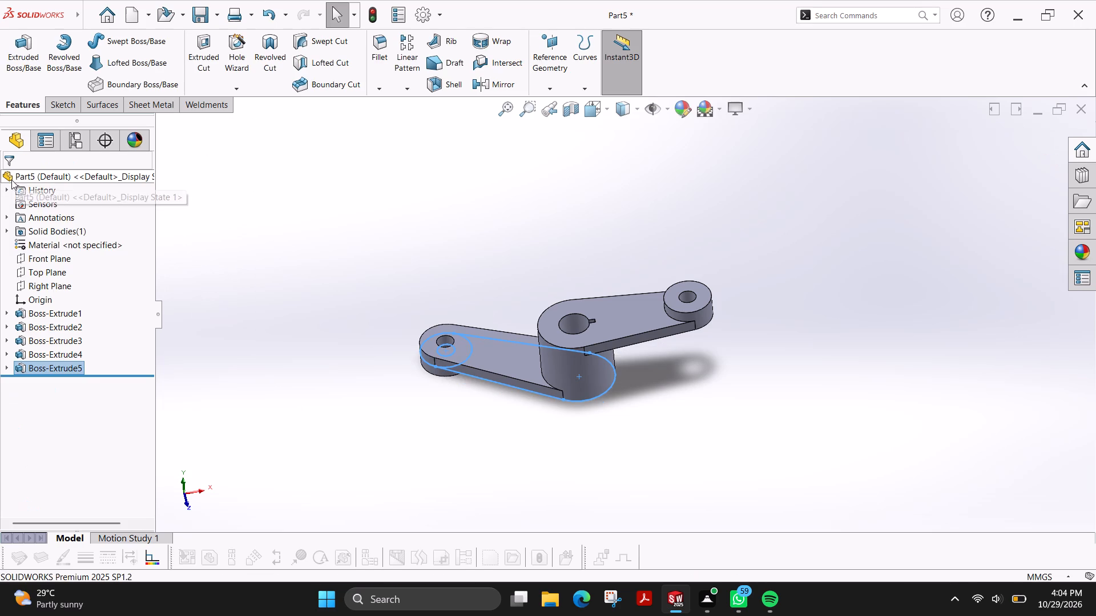
pyautogui.press('Escape')
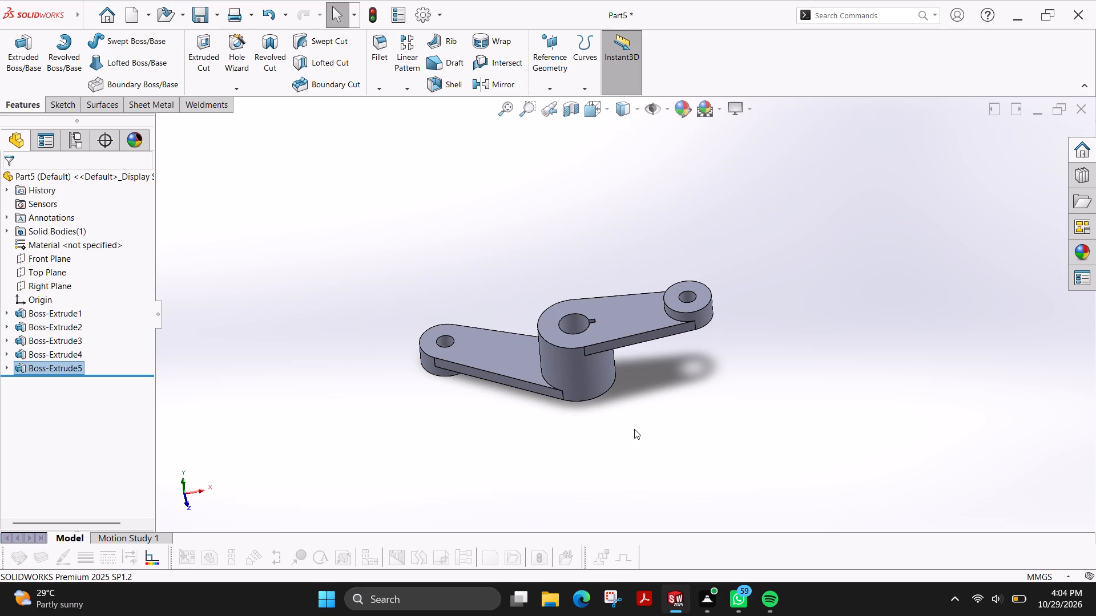
# Inspect the lever with its two arms and hub from several sides, above and below.
pyautogui.moveTo(695, 390); pyautogui.dragTo(509, 437, button='middle')
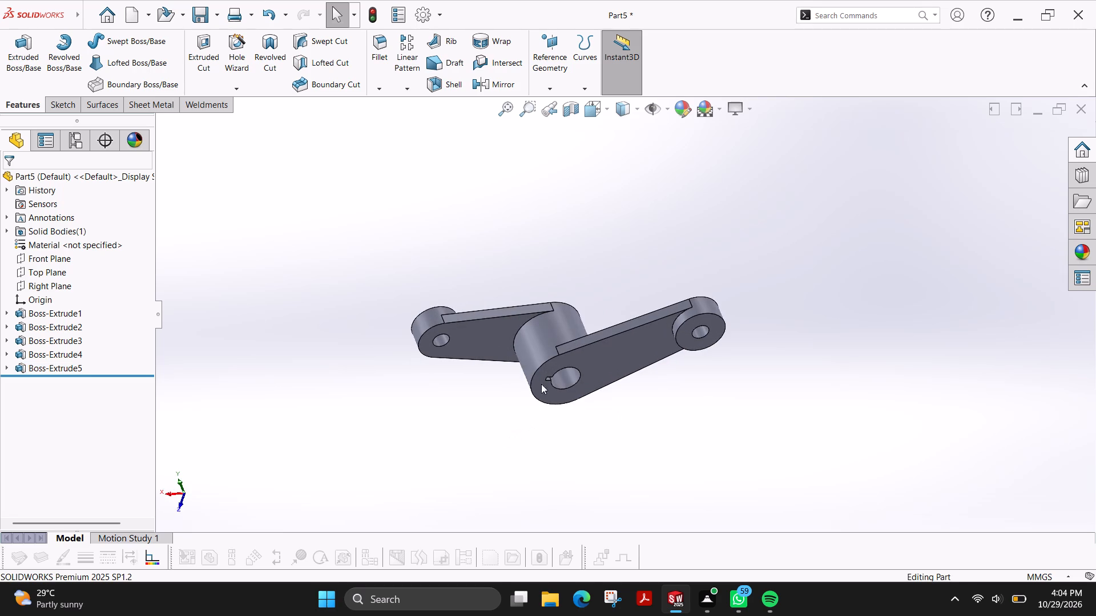
pyautogui.moveTo(591, 268); pyautogui.dragTo(587, 456, button='middle')
pyautogui.moveTo(585, 364); pyautogui.dragTo(561, 428, button='middle')
pyautogui.moveTo(494, 394); pyautogui.dragTo(583, 420, button='middle')
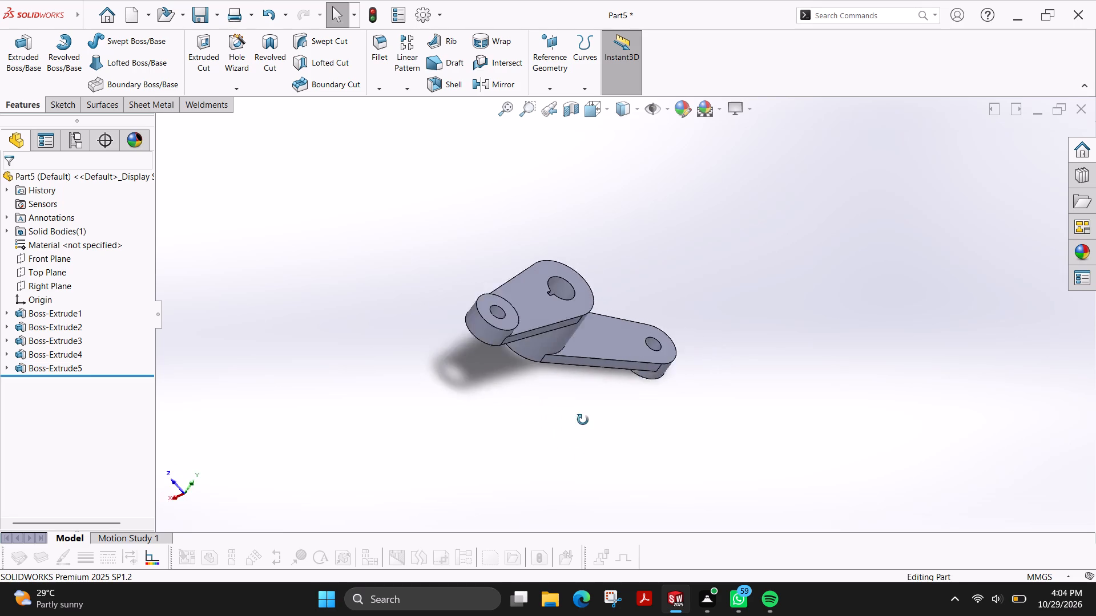
pyautogui.moveTo(583, 420); pyautogui.dragTo(722, 440, button='middle')
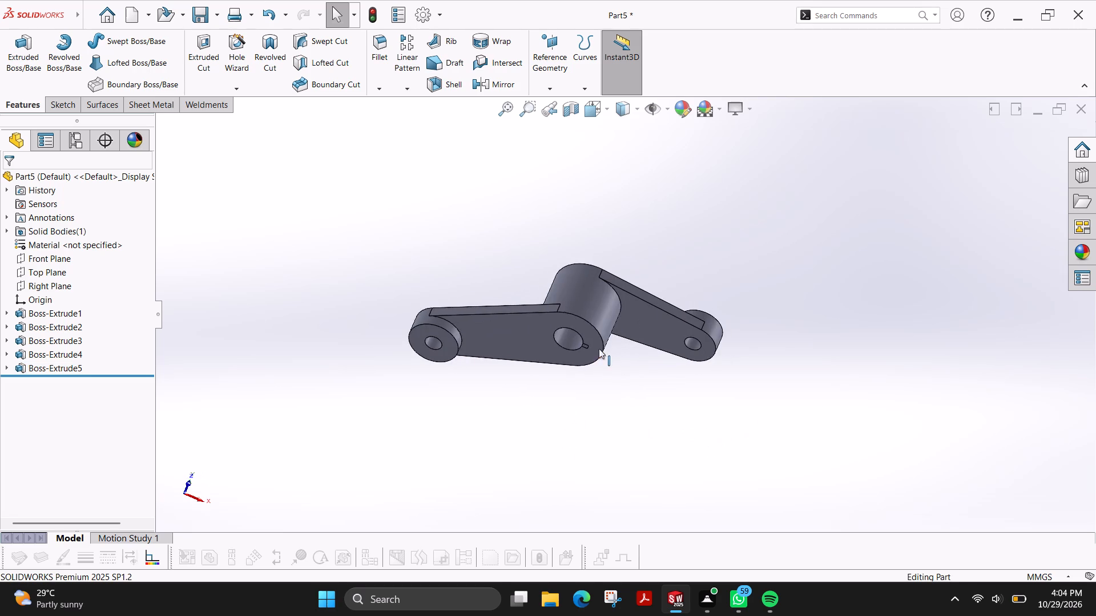
pyautogui.moveTo(529, 295); pyautogui.dragTo(534, 484, button='middle')
pyautogui.moveTo(533, 275); pyautogui.dragTo(518, 335, button='middle')
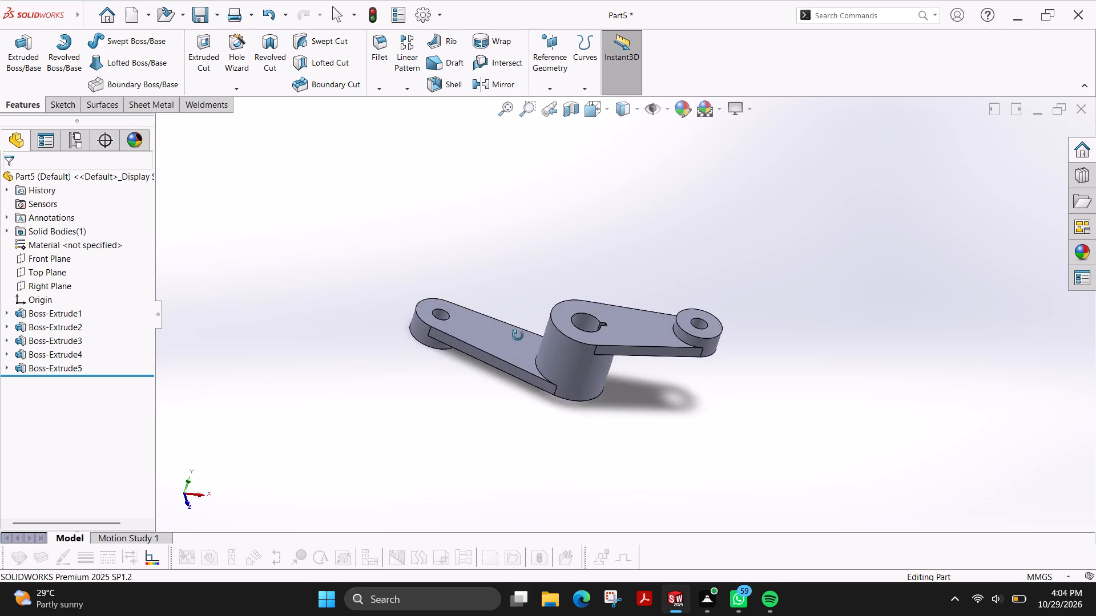
pyautogui.moveTo(518, 335); pyautogui.dragTo(514, 394, button='middle')
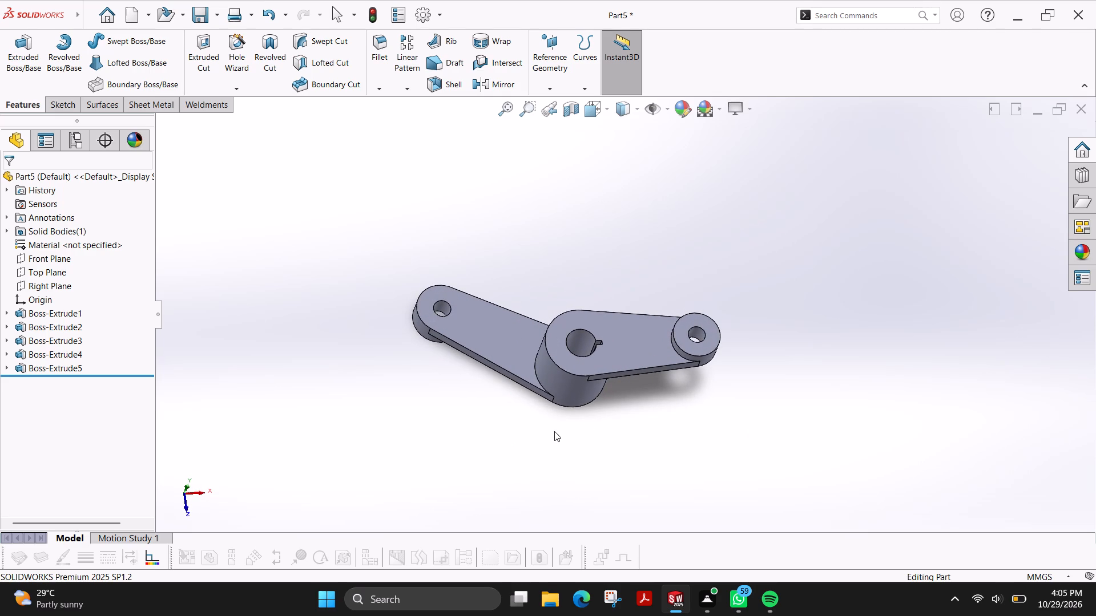
pyautogui.moveTo(561, 432); pyautogui.dragTo(565, 407, button='middle')
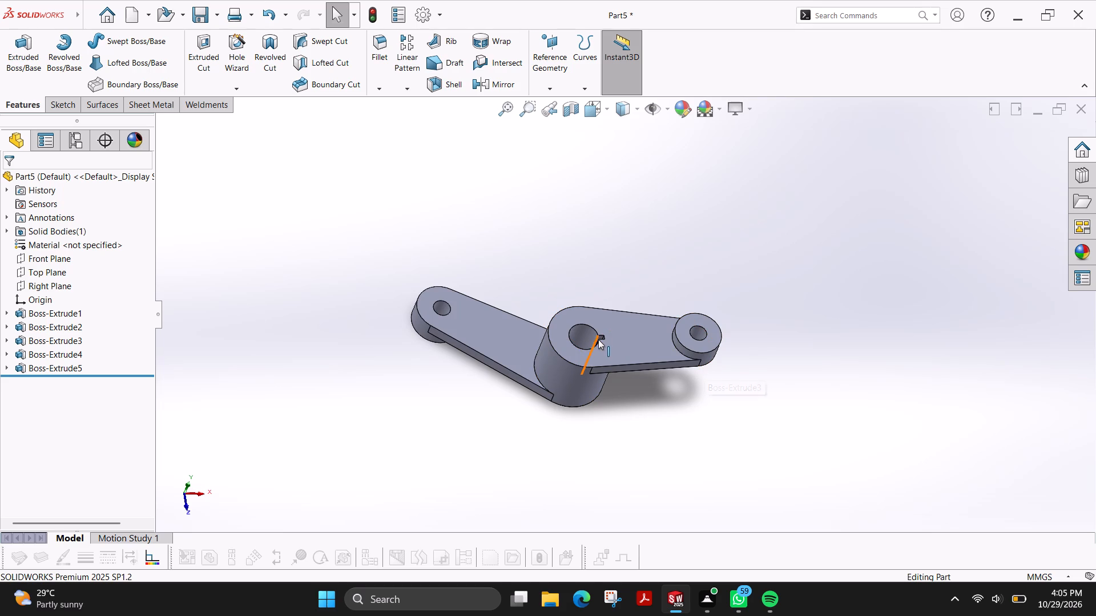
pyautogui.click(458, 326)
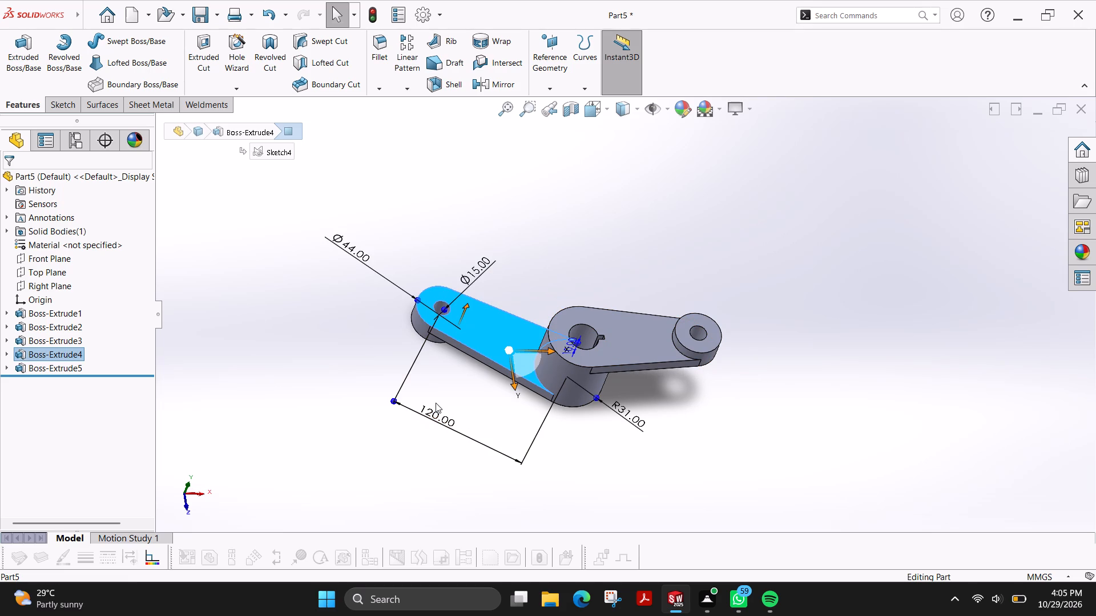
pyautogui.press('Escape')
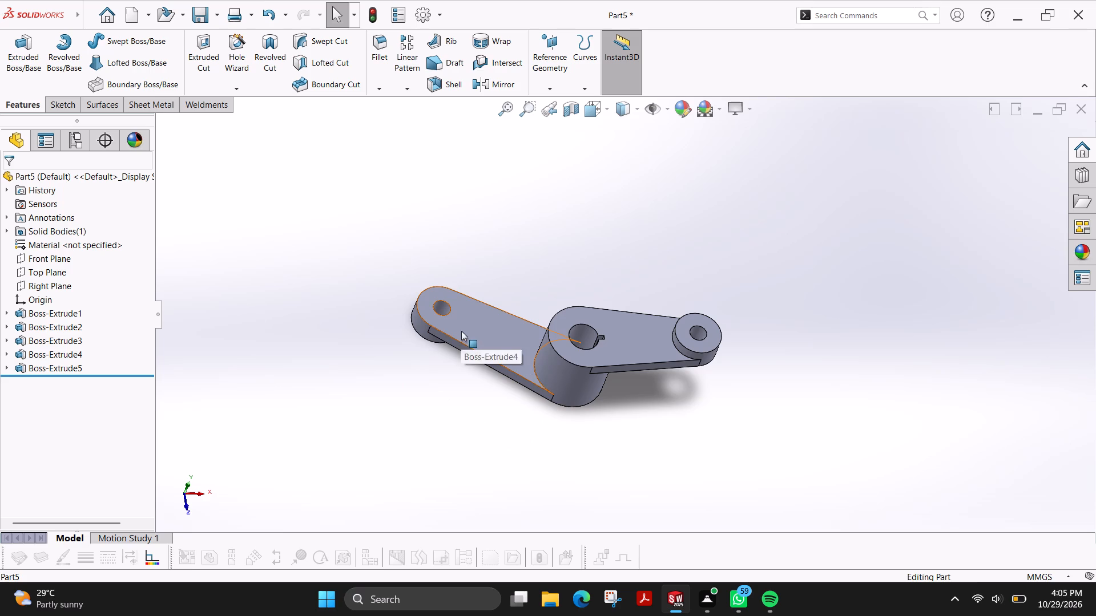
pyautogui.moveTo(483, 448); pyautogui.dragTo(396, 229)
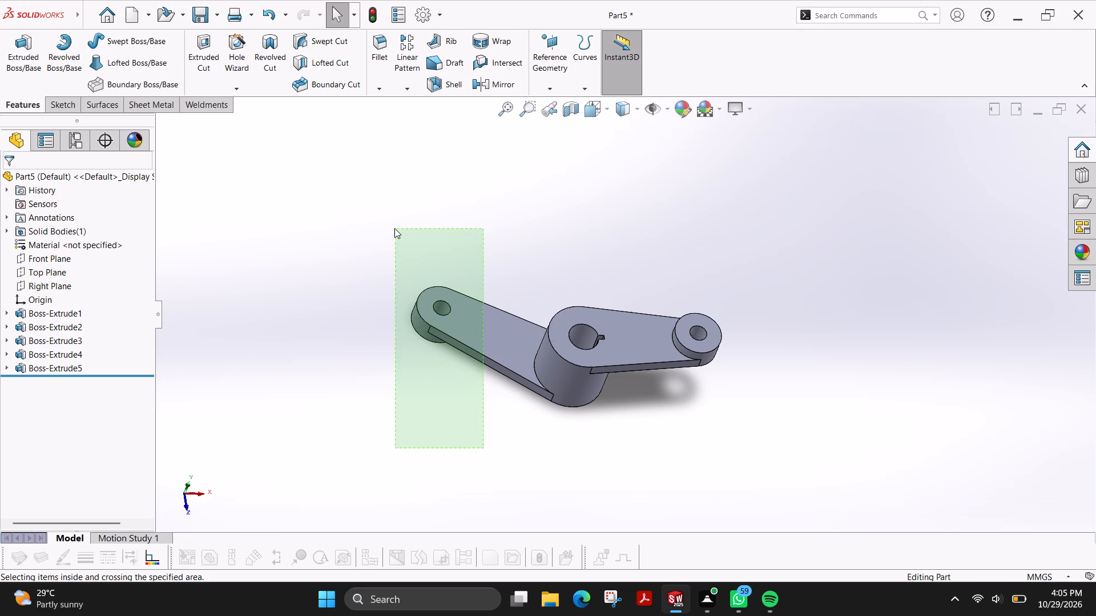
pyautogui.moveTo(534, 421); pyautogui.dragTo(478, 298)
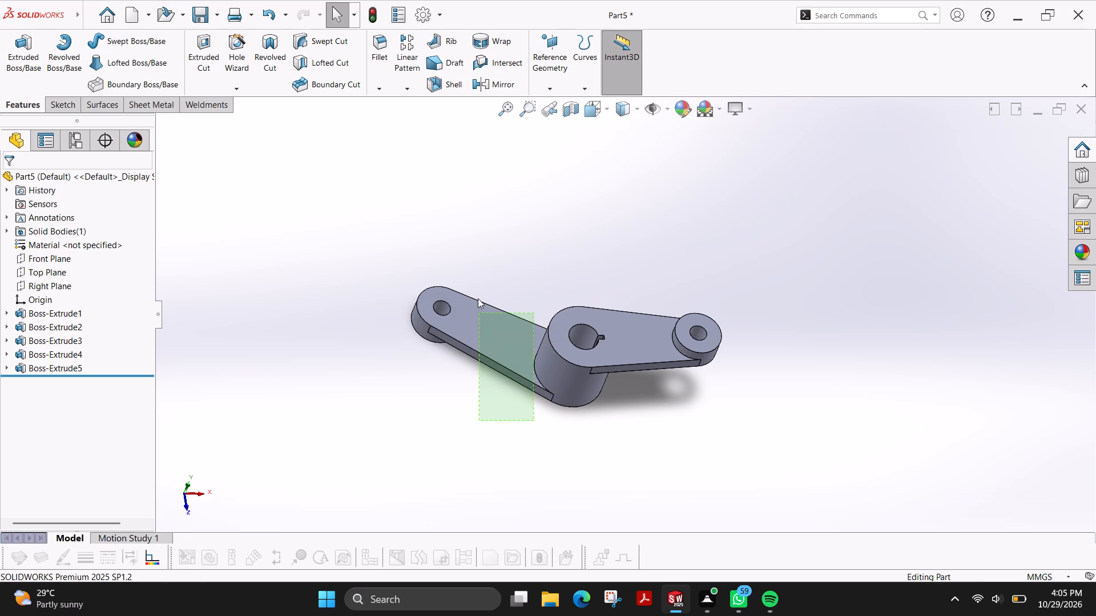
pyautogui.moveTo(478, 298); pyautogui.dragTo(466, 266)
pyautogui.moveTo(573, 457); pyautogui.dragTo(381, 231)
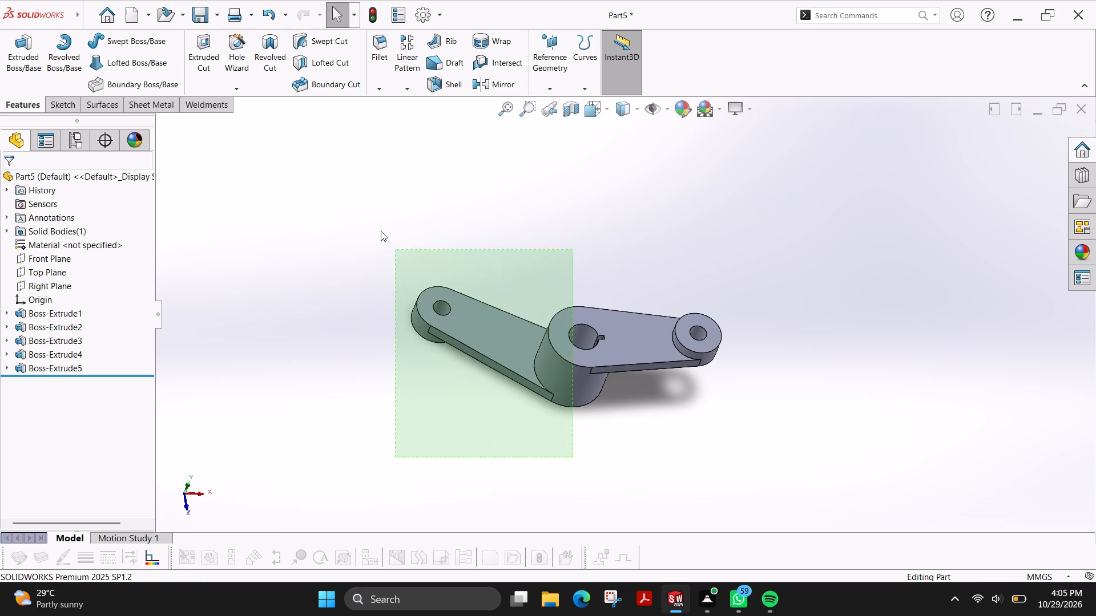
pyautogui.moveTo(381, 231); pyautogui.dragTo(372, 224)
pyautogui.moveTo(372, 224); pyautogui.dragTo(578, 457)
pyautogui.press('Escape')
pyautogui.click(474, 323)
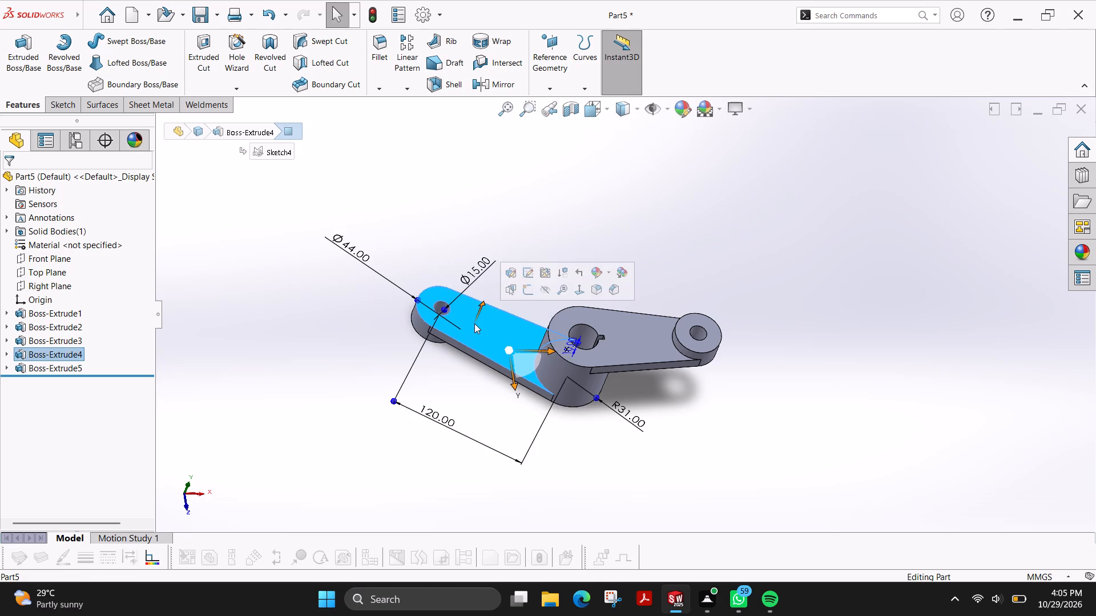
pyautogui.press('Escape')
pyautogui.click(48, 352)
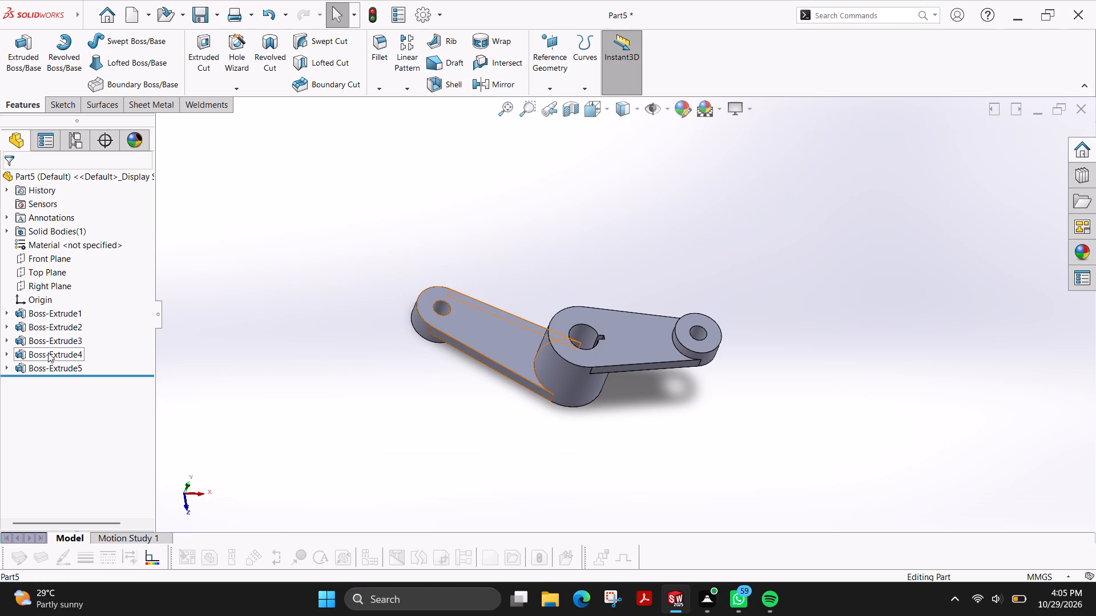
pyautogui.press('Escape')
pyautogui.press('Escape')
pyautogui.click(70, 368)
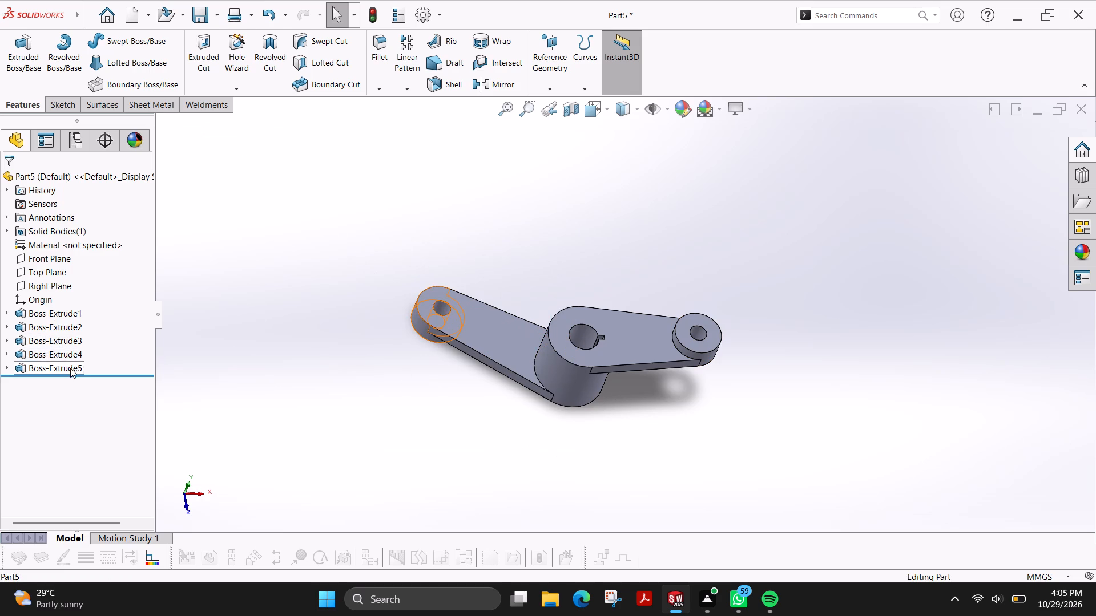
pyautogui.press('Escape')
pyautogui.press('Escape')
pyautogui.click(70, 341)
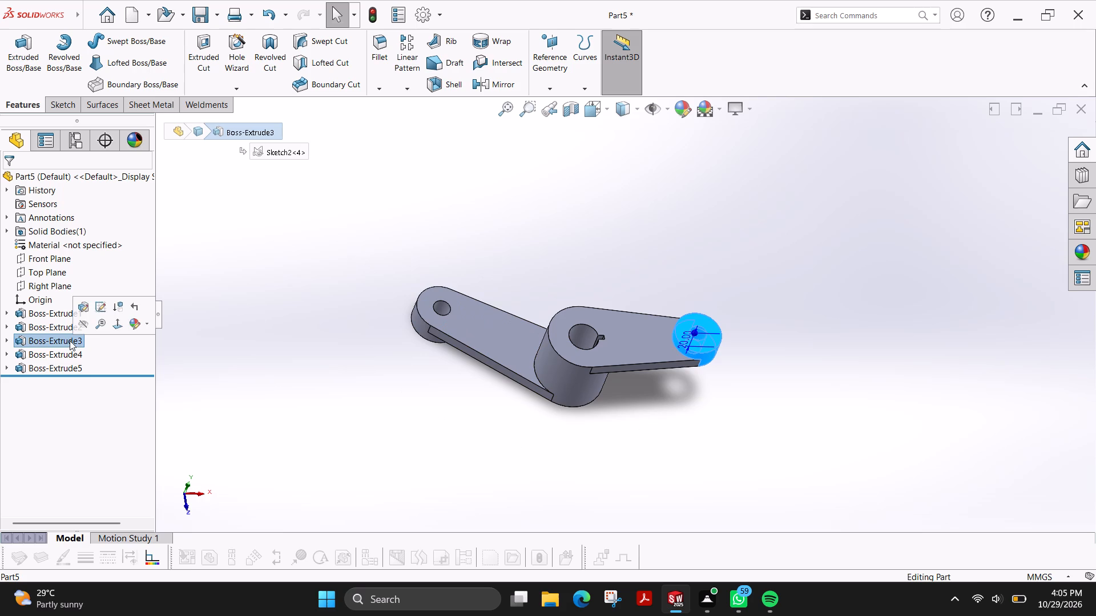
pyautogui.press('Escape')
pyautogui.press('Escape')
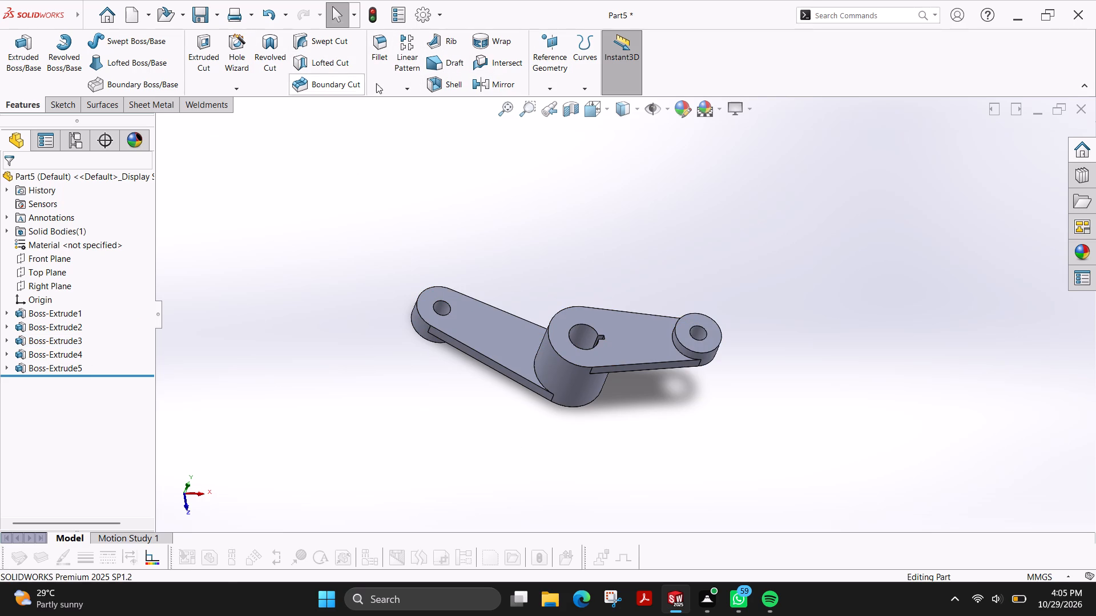
# Mirror the angled arm's features, Boss-Extrude4 and Boss-Extrude5, about the Front Plane.
pyautogui.click(489, 88)
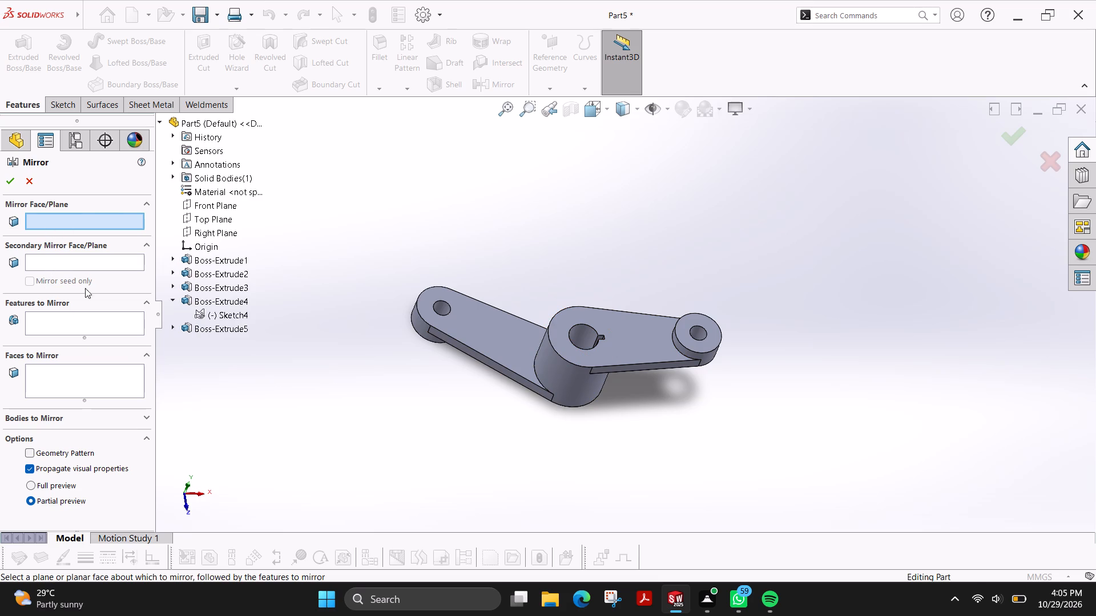
pyautogui.click(62, 326)
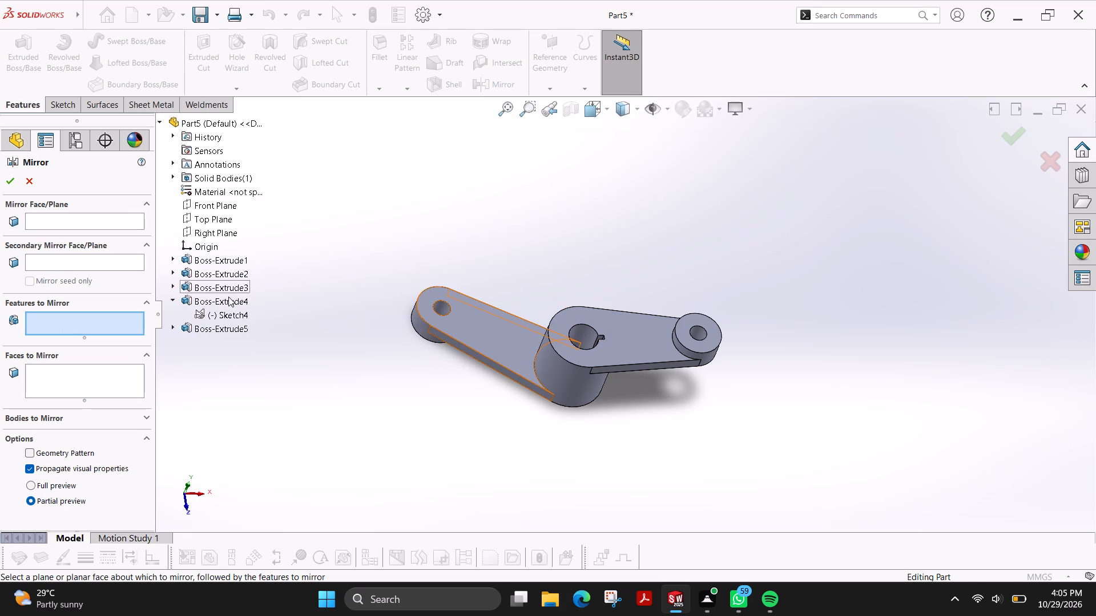
pyautogui.moveTo(259, 366); pyautogui.dragTo(209, 290)
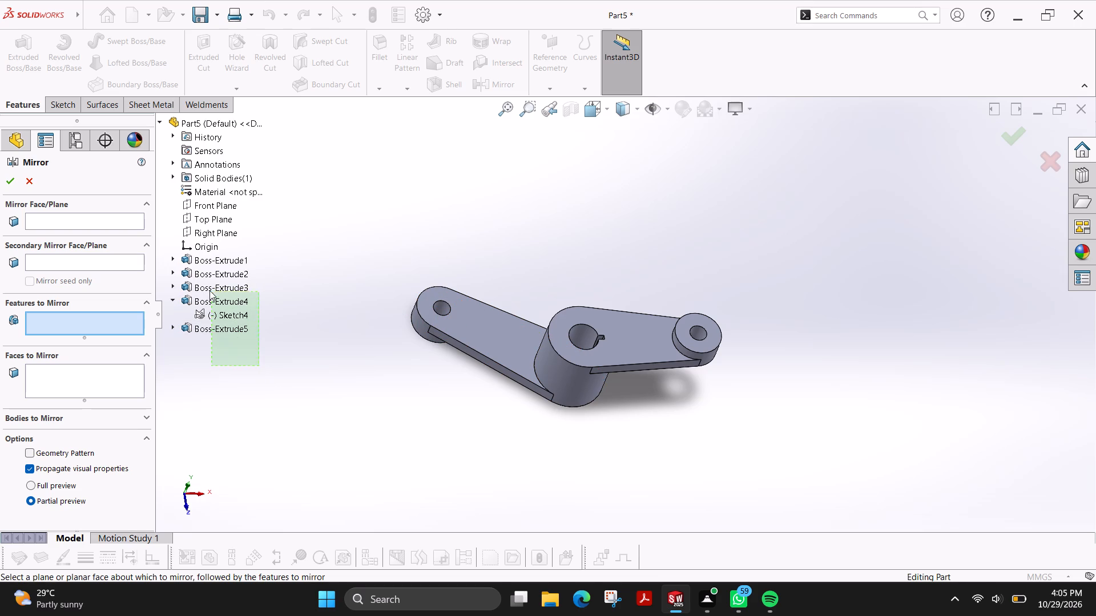
pyautogui.moveTo(209, 290); pyautogui.dragTo(202, 298)
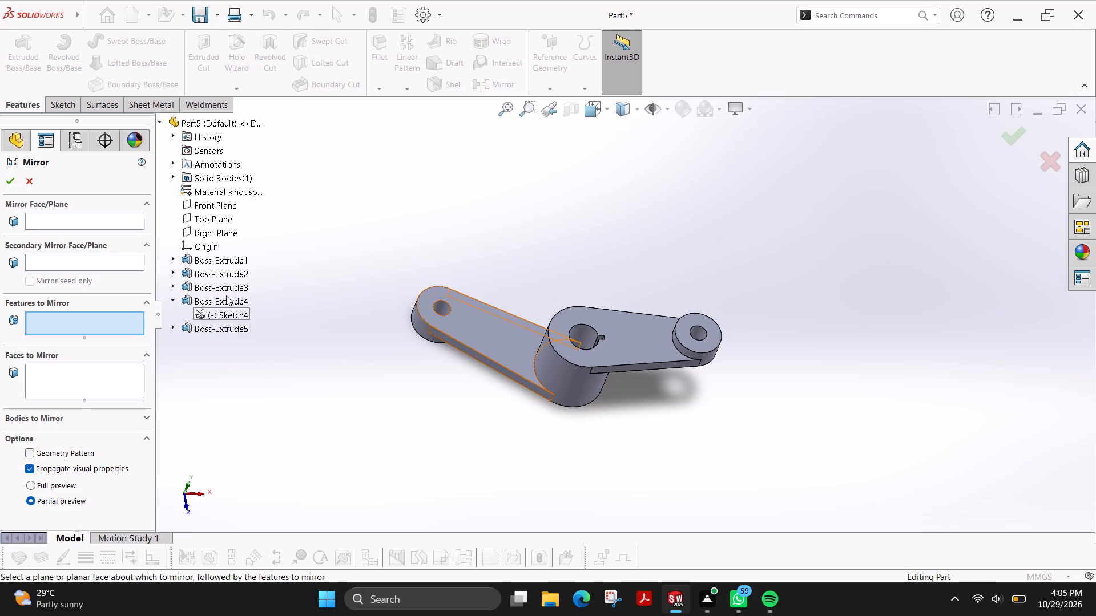
pyautogui.click(225, 302)
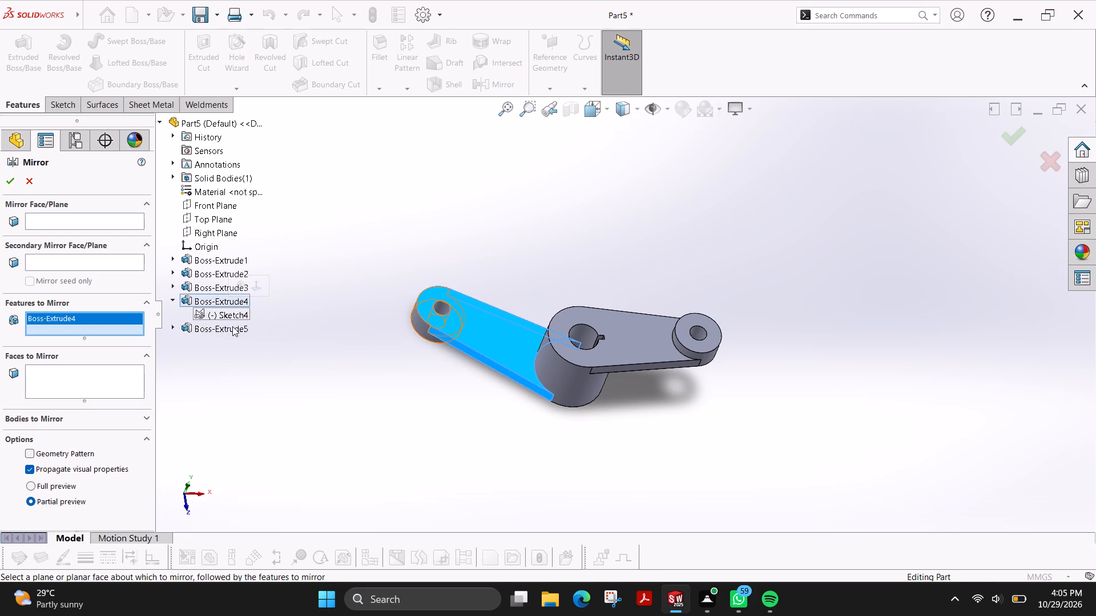
pyautogui.click(232, 326)
pyautogui.click(212, 317)
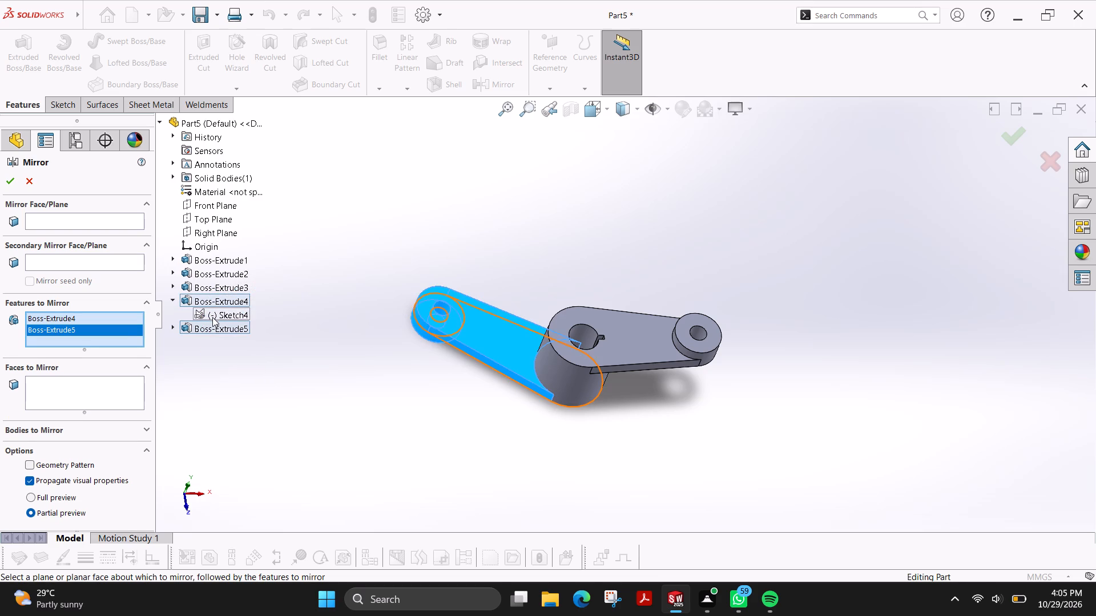
pyautogui.click(213, 371)
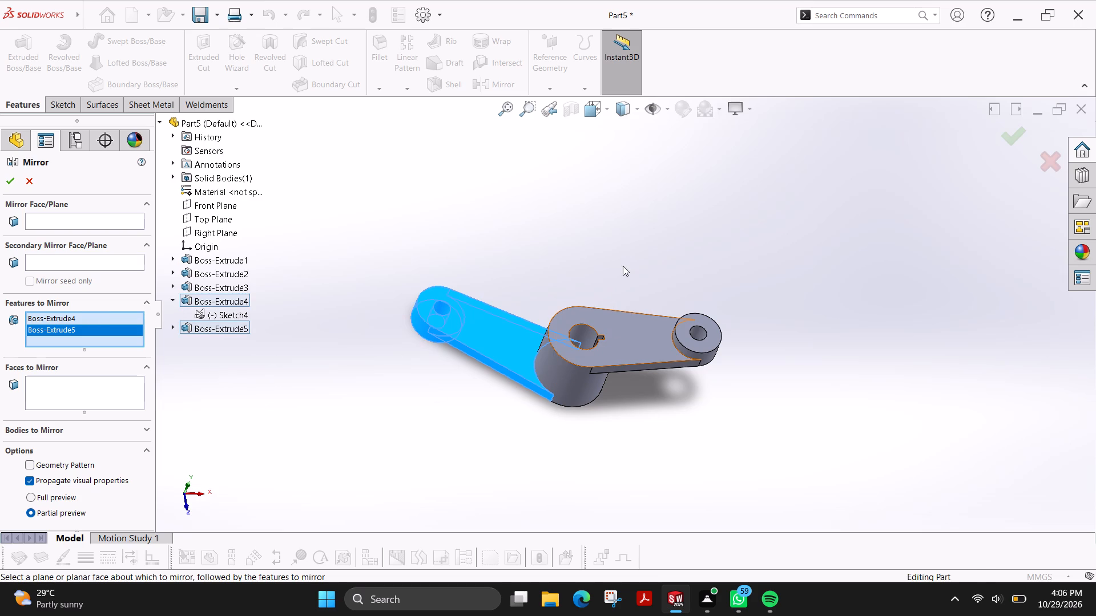
pyautogui.keyDown('ctrl'); pyautogui.keyDown('shift'); pyautogui.moveTo(623, 266); pyautogui.dragTo(599, 372, button='middle'); pyautogui.keyUp('shift'); pyautogui.keyUp('ctrl')
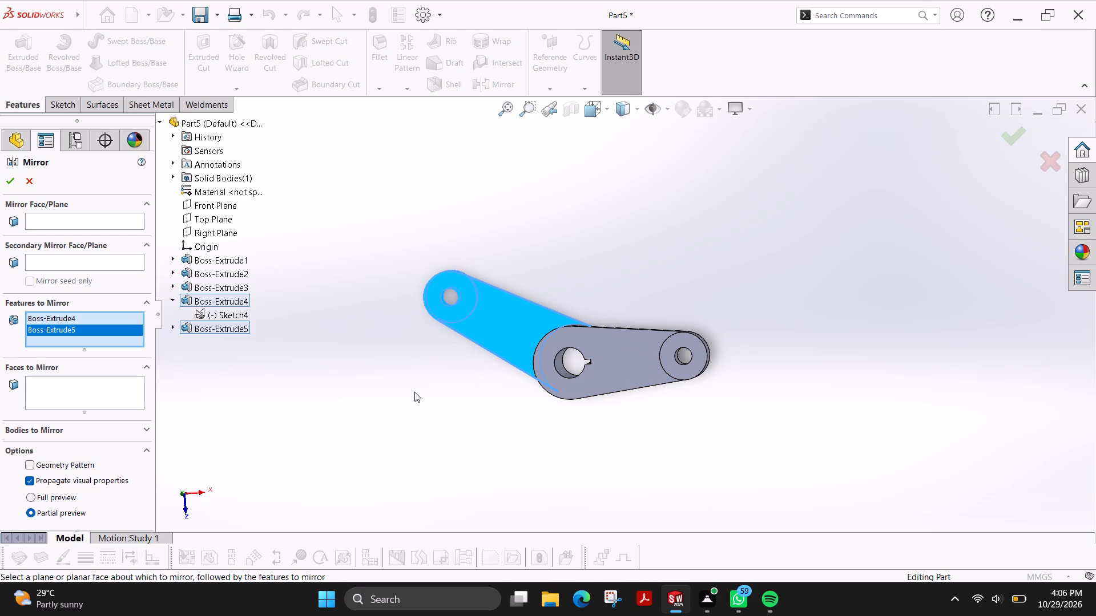
pyautogui.moveTo(429, 374); pyautogui.dragTo(434, 326, button='middle')
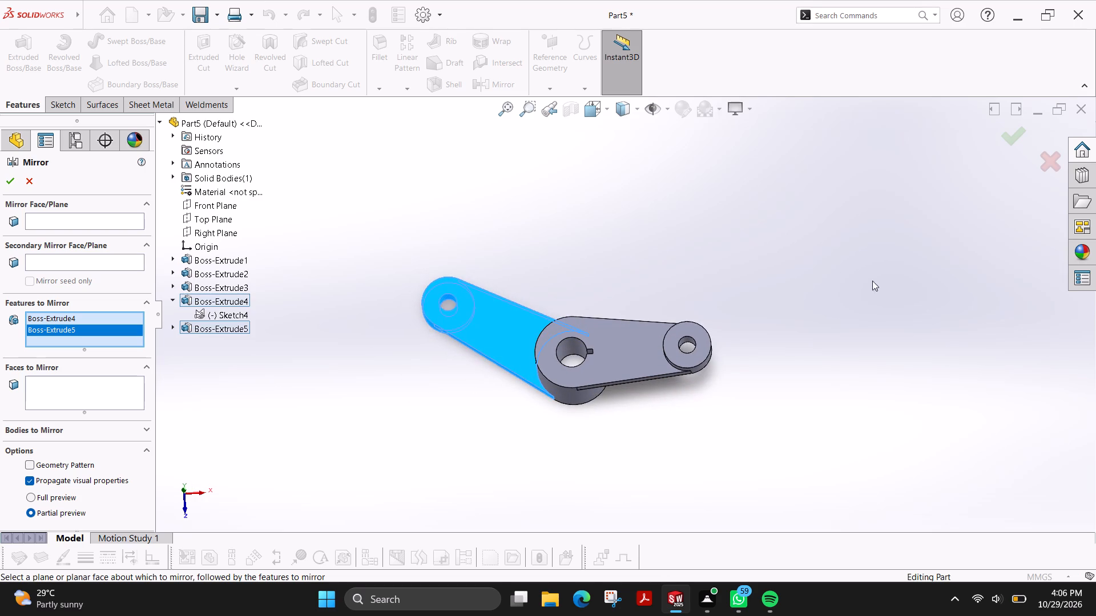
pyautogui.moveTo(832, 272); pyautogui.dragTo(833, 331, button='middle')
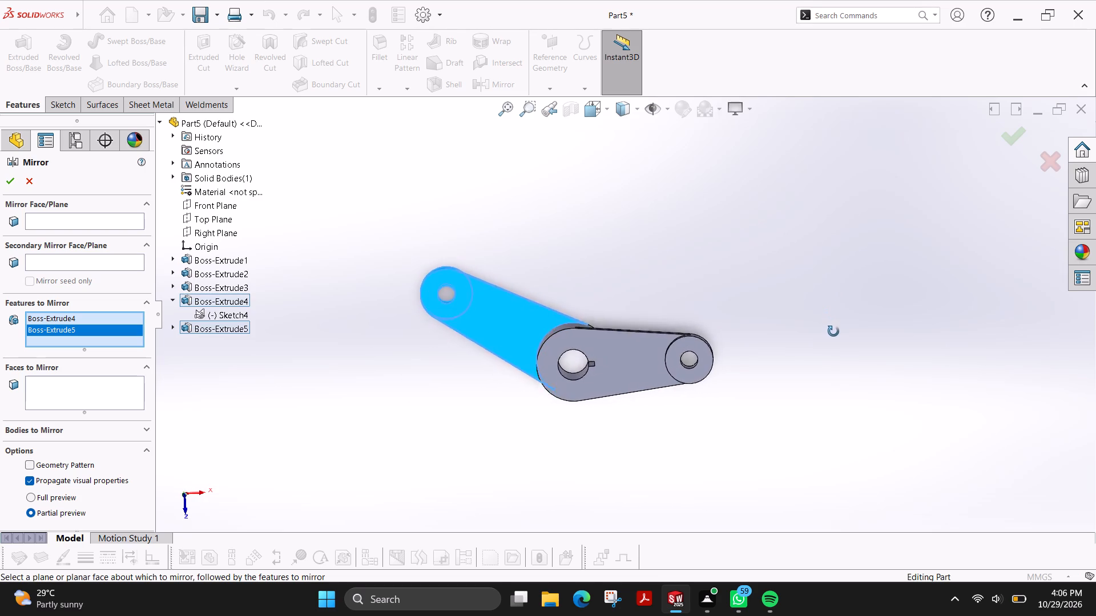
pyautogui.moveTo(833, 331); pyautogui.dragTo(833, 315, button='middle')
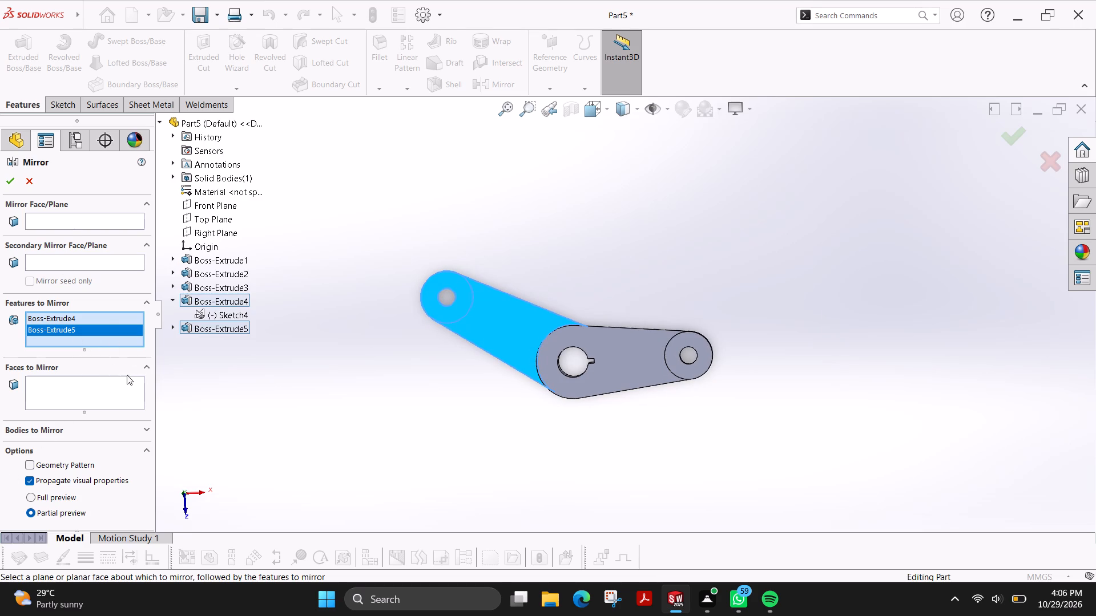
pyautogui.scroll(-3, 143, 358)
pyautogui.click(54, 428)
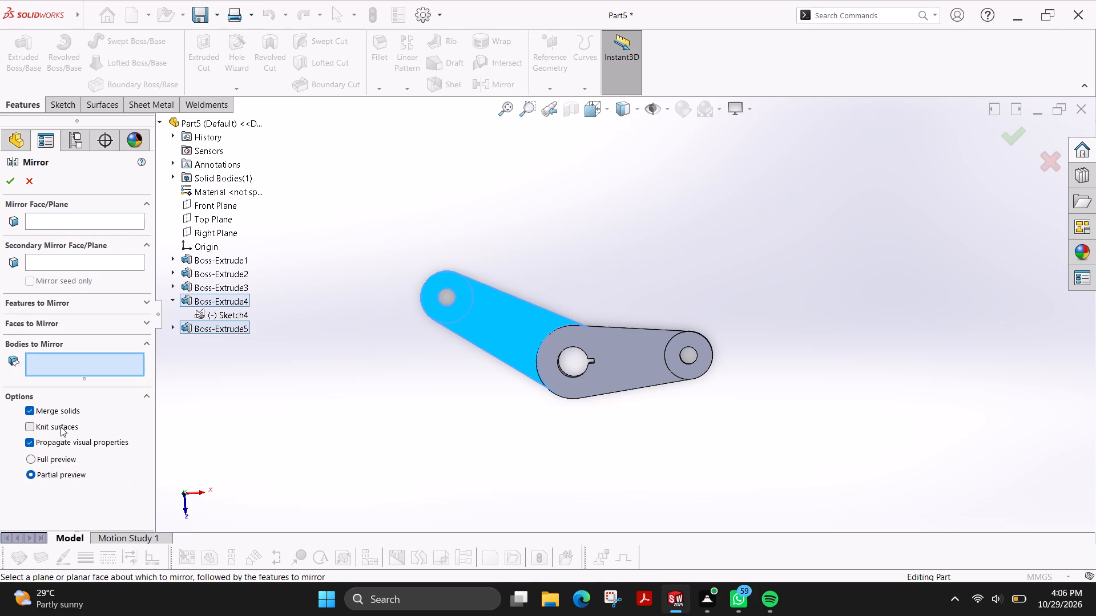
pyautogui.click(146, 346)
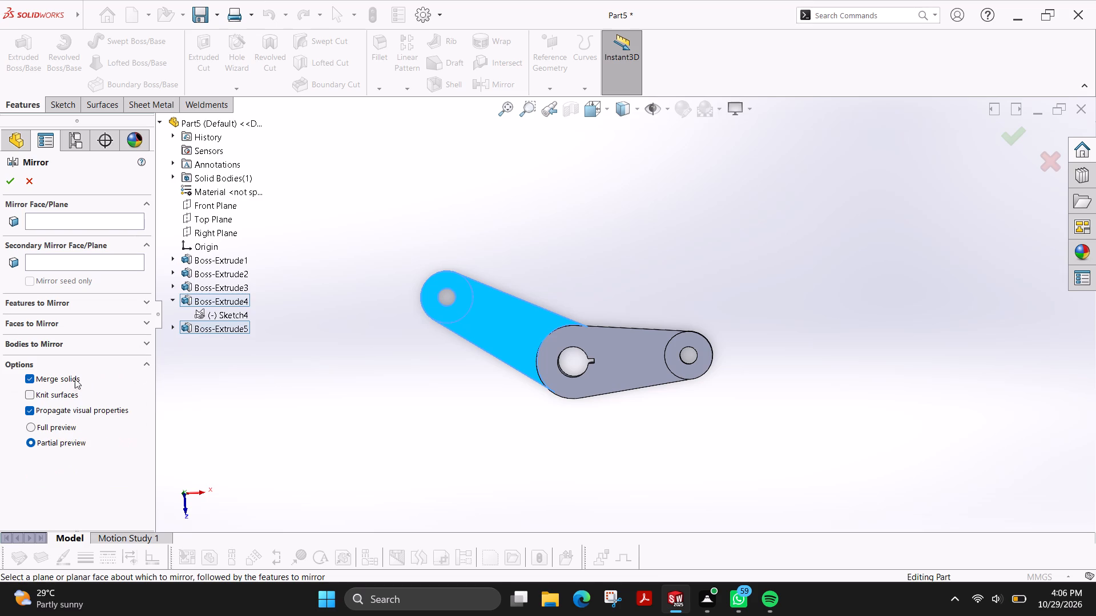
pyautogui.click(84, 226)
pyautogui.click(42, 224)
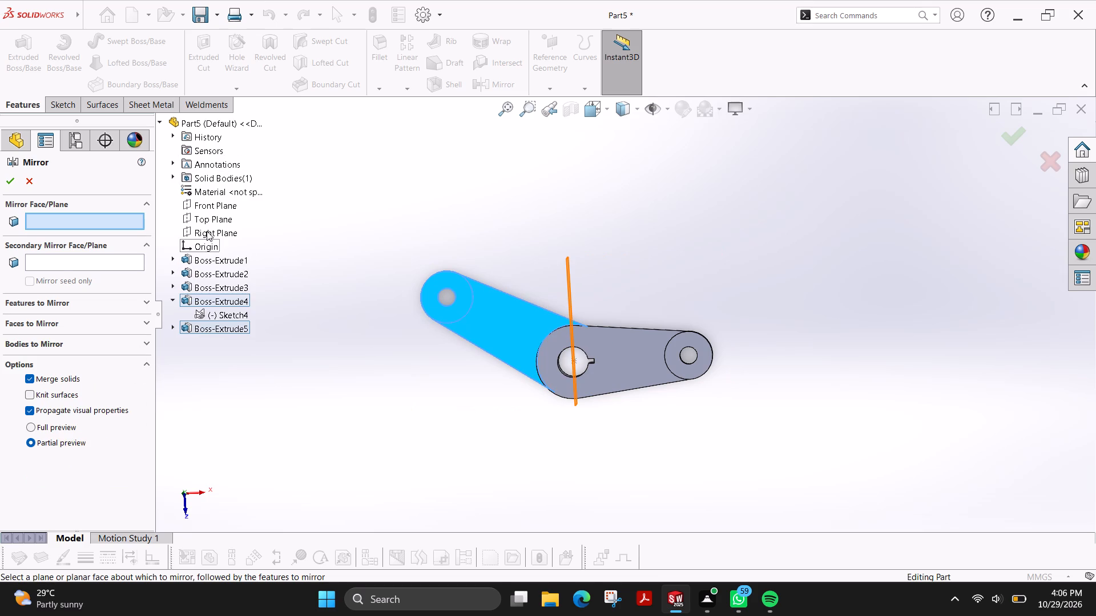
pyautogui.click(220, 205)
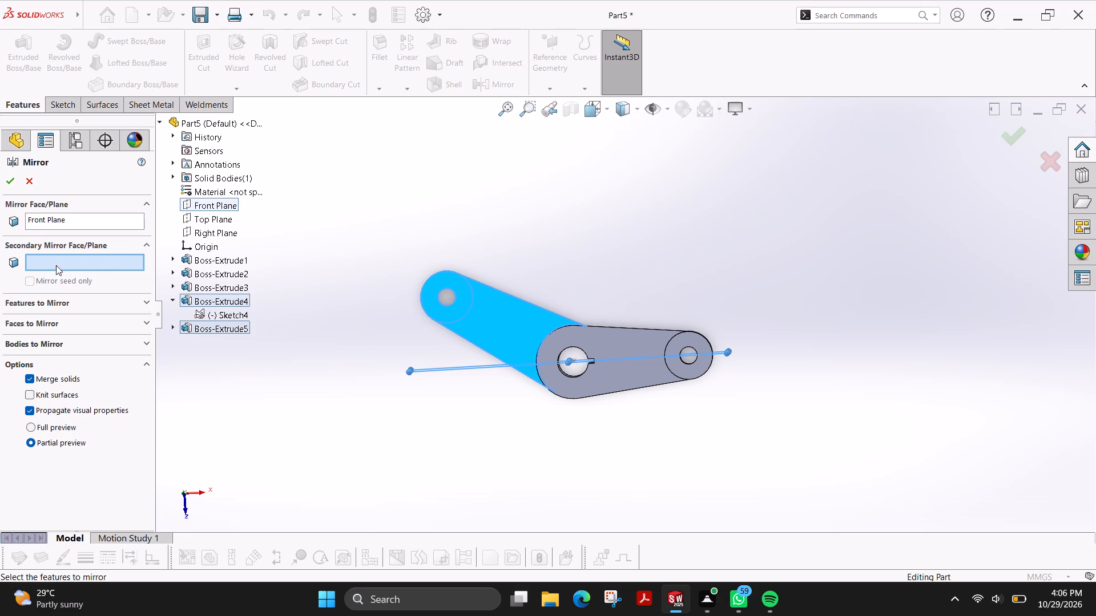
pyautogui.click(13, 181)
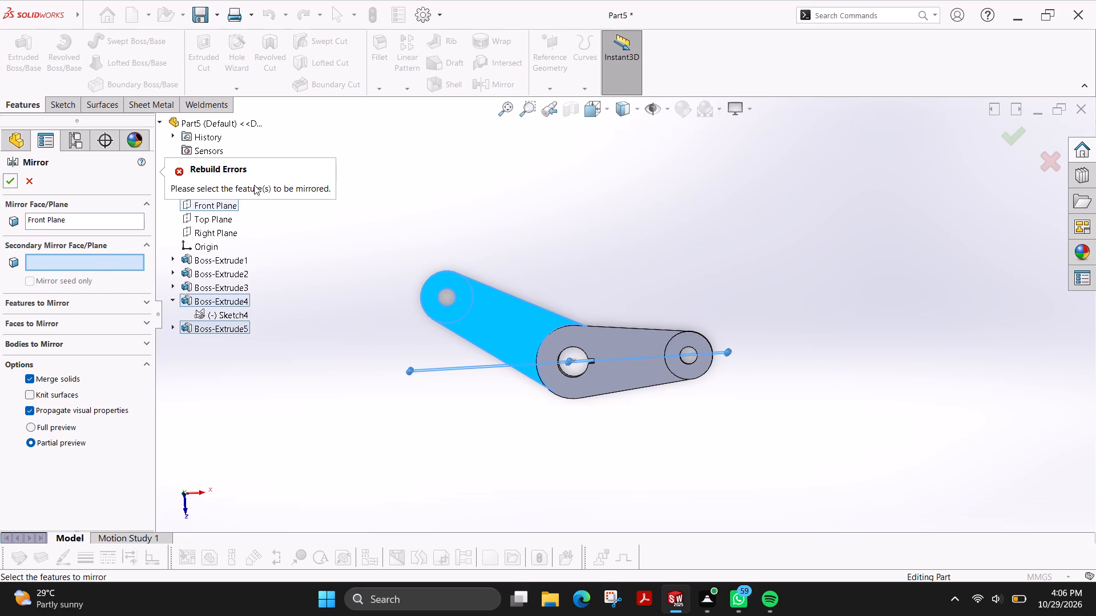
pyautogui.click(96, 297)
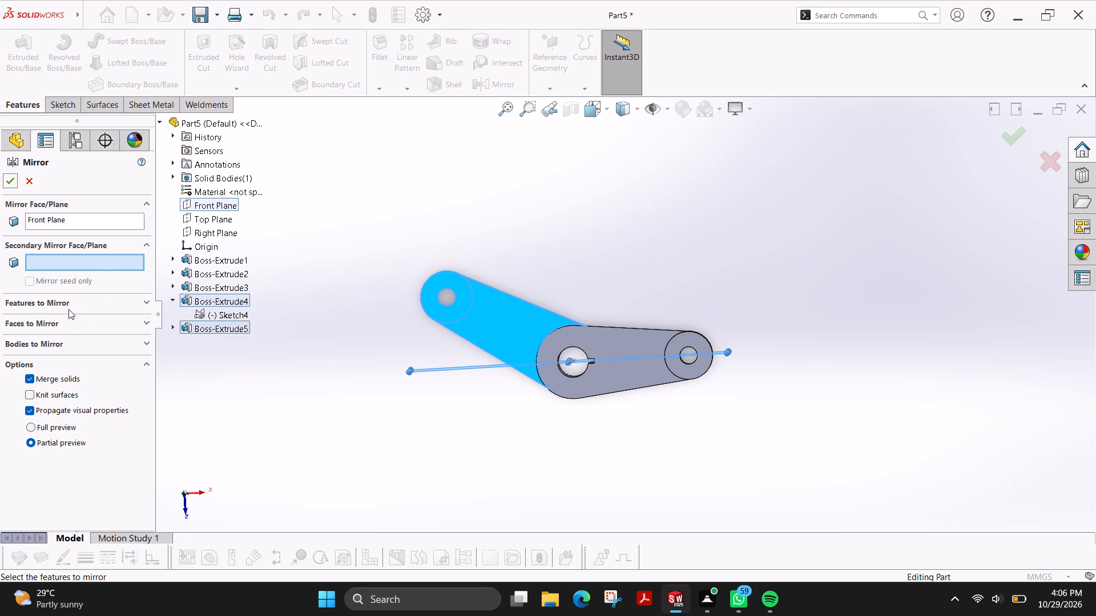
pyautogui.click(67, 309)
pyautogui.click(144, 299)
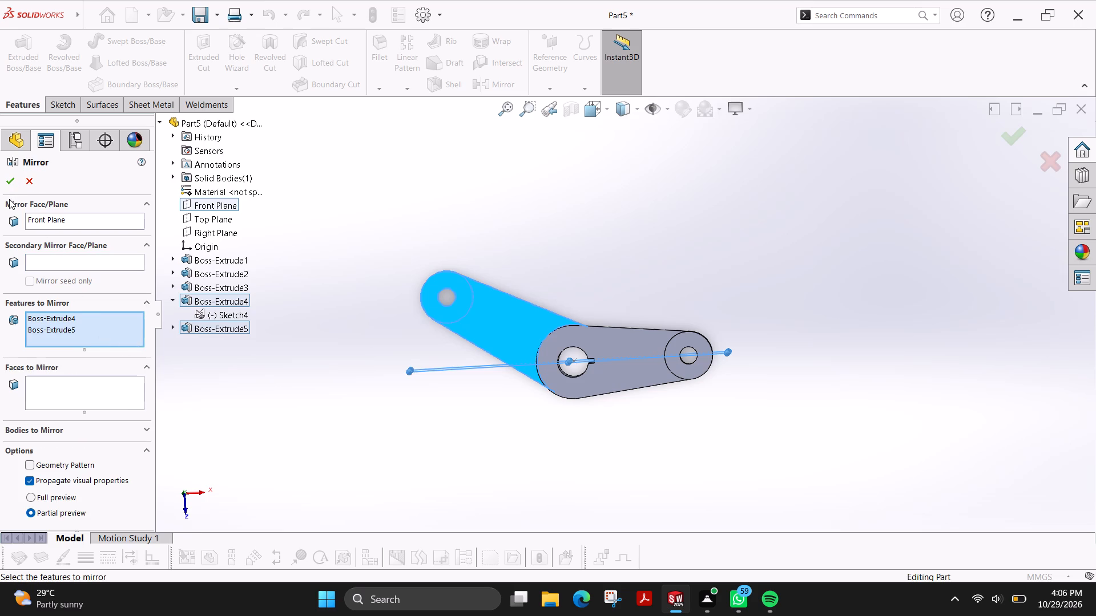
pyautogui.click(87, 267)
pyautogui.click(101, 265)
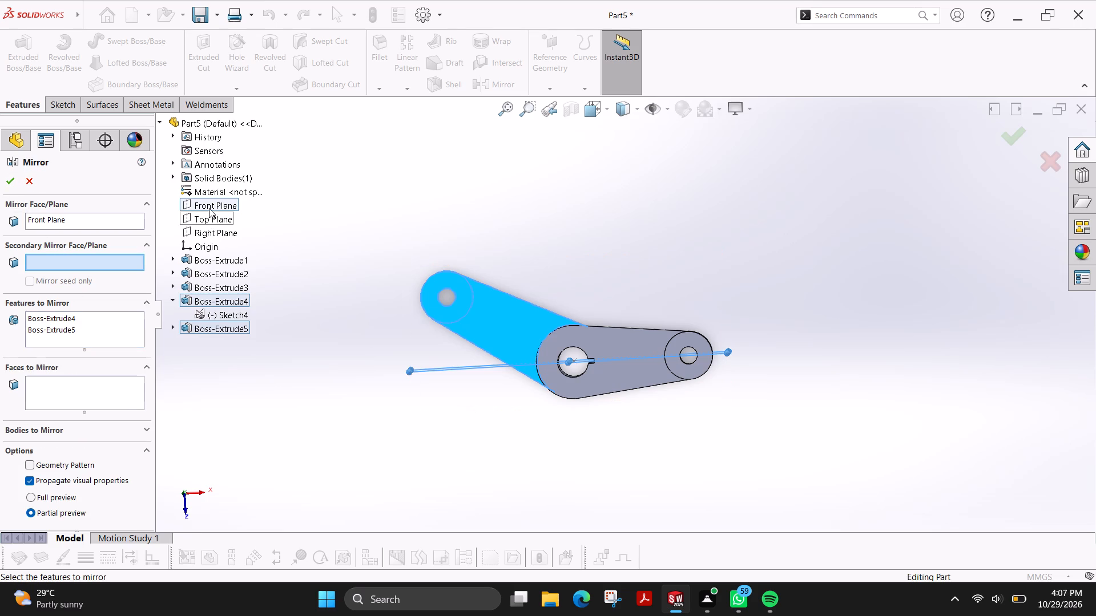
pyautogui.click(207, 202)
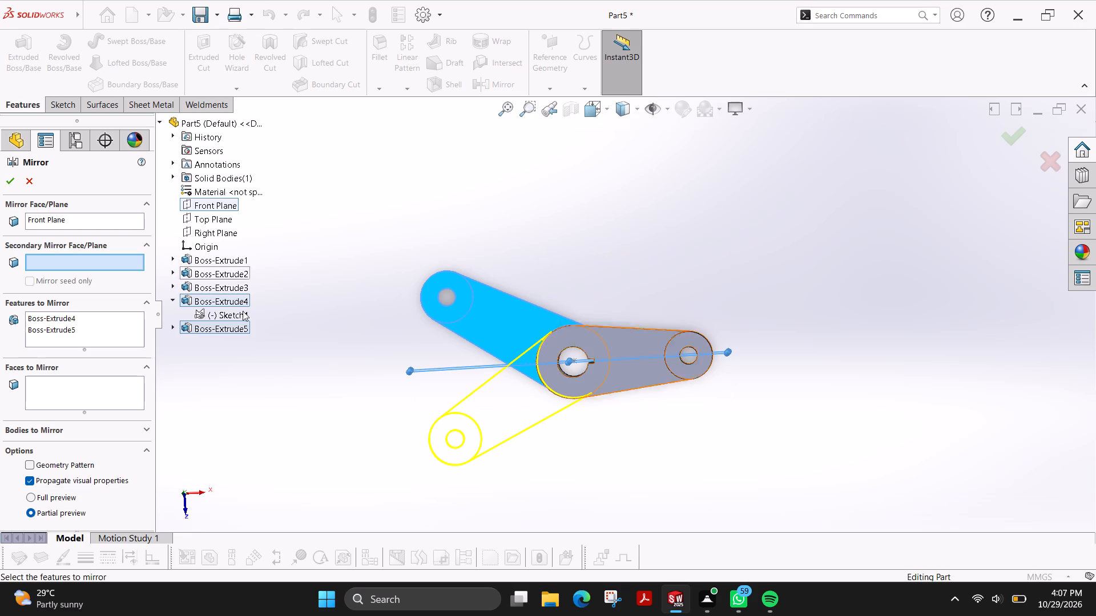
pyautogui.click(9, 180)
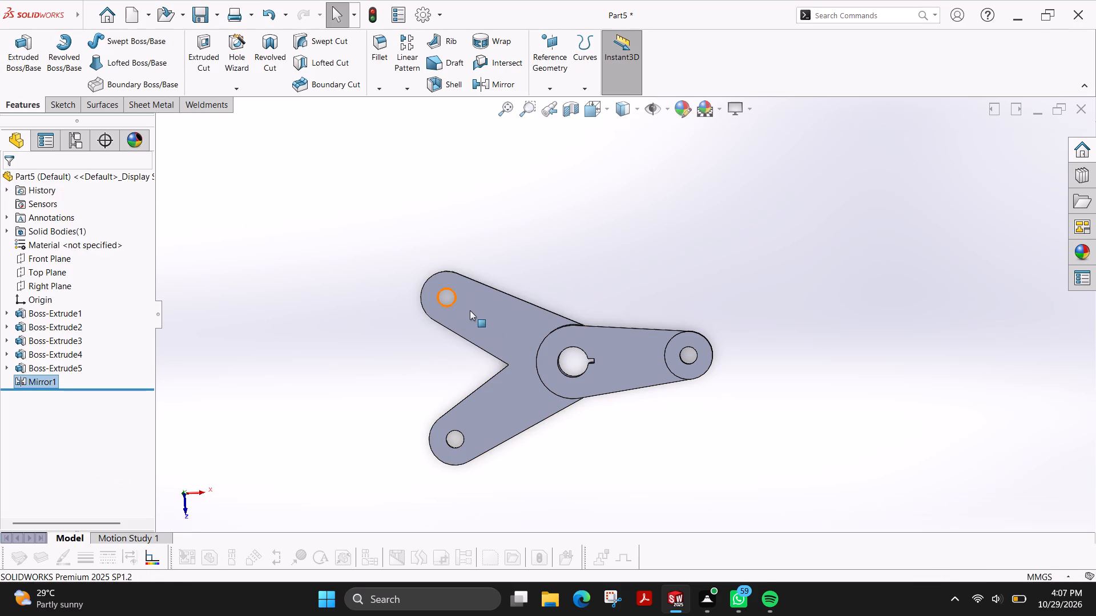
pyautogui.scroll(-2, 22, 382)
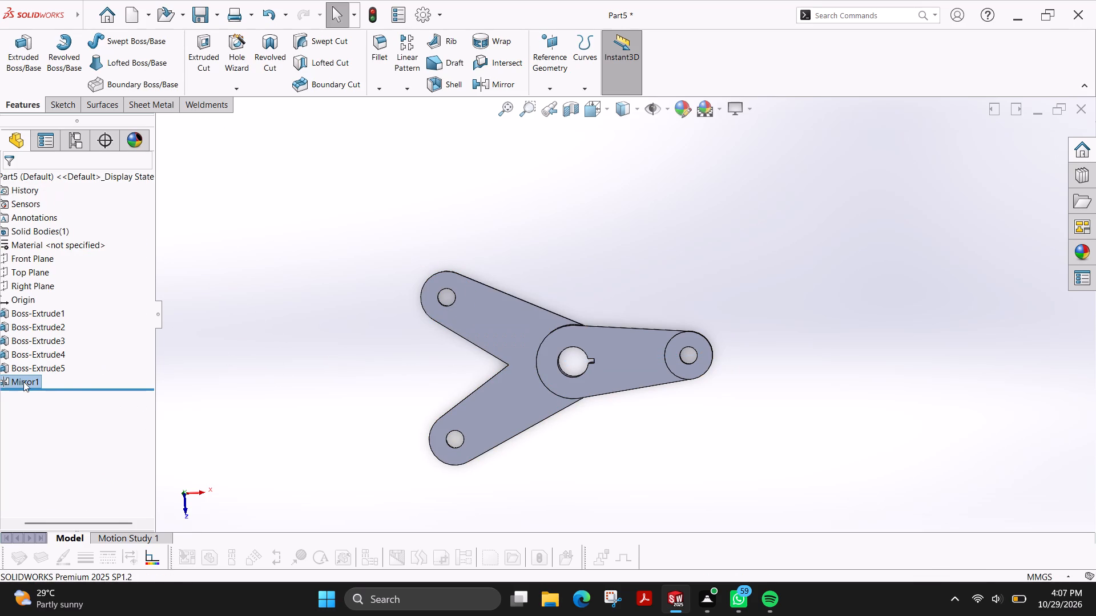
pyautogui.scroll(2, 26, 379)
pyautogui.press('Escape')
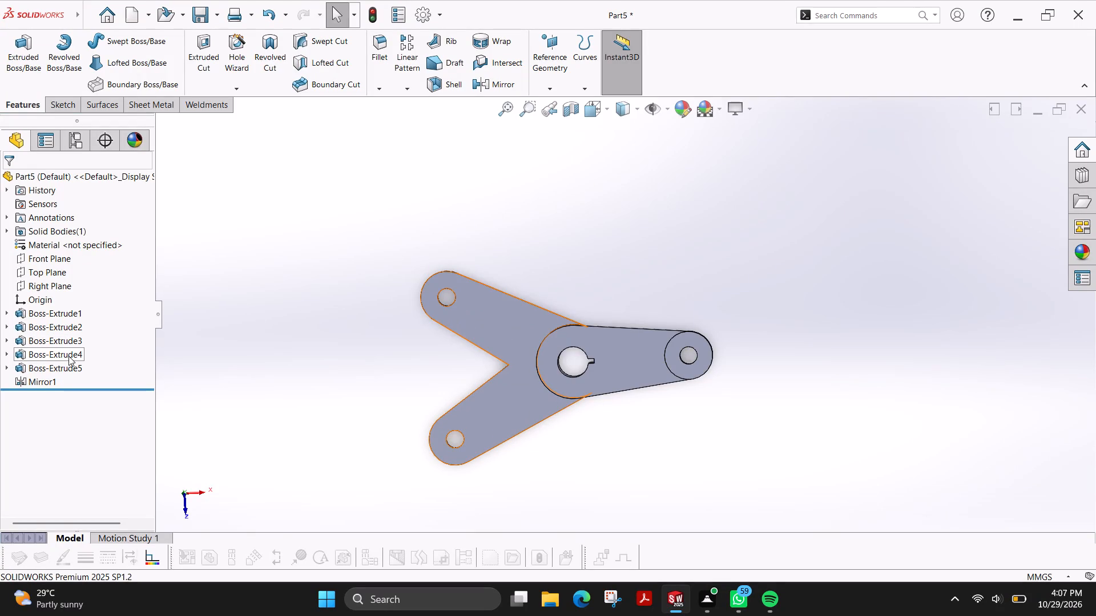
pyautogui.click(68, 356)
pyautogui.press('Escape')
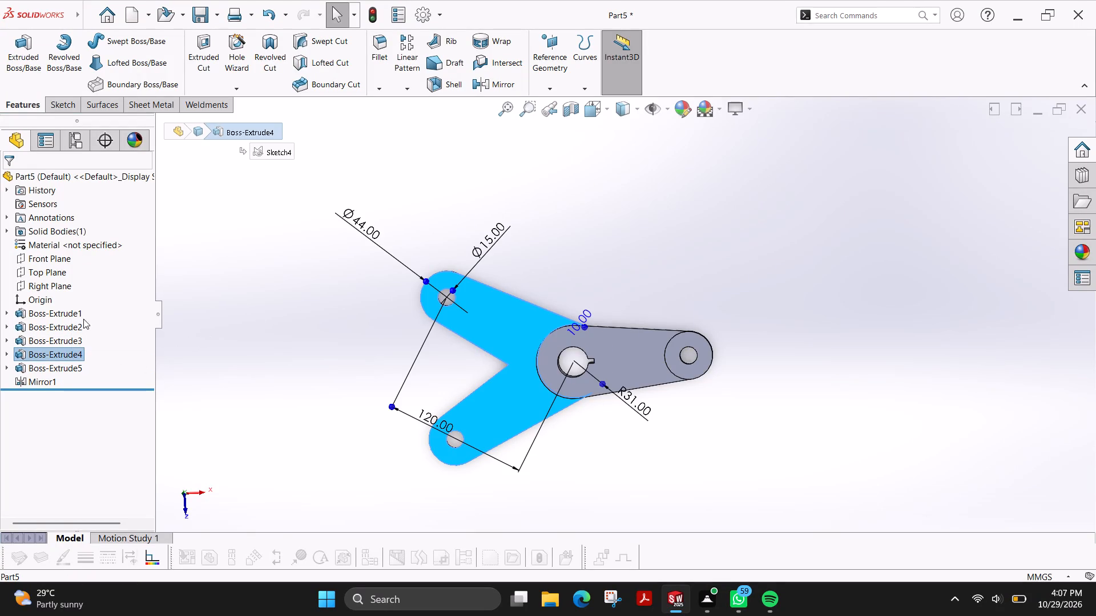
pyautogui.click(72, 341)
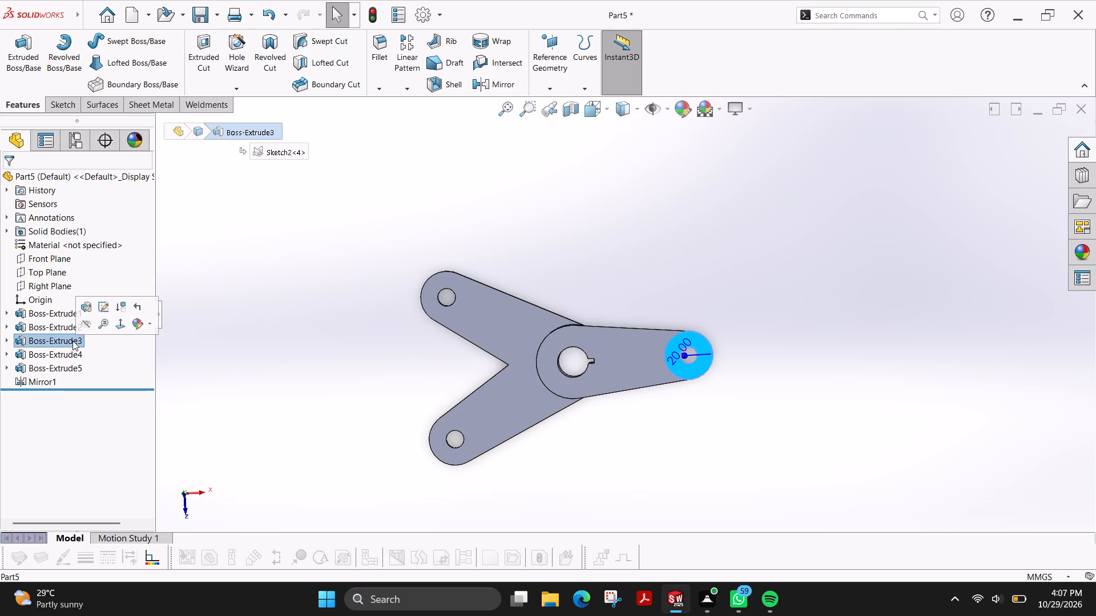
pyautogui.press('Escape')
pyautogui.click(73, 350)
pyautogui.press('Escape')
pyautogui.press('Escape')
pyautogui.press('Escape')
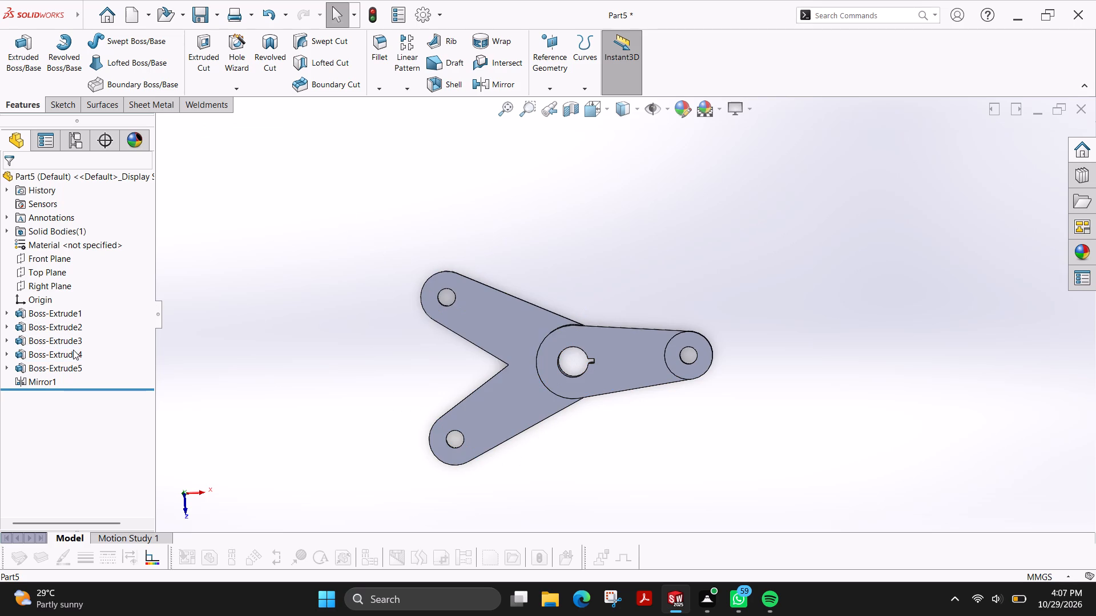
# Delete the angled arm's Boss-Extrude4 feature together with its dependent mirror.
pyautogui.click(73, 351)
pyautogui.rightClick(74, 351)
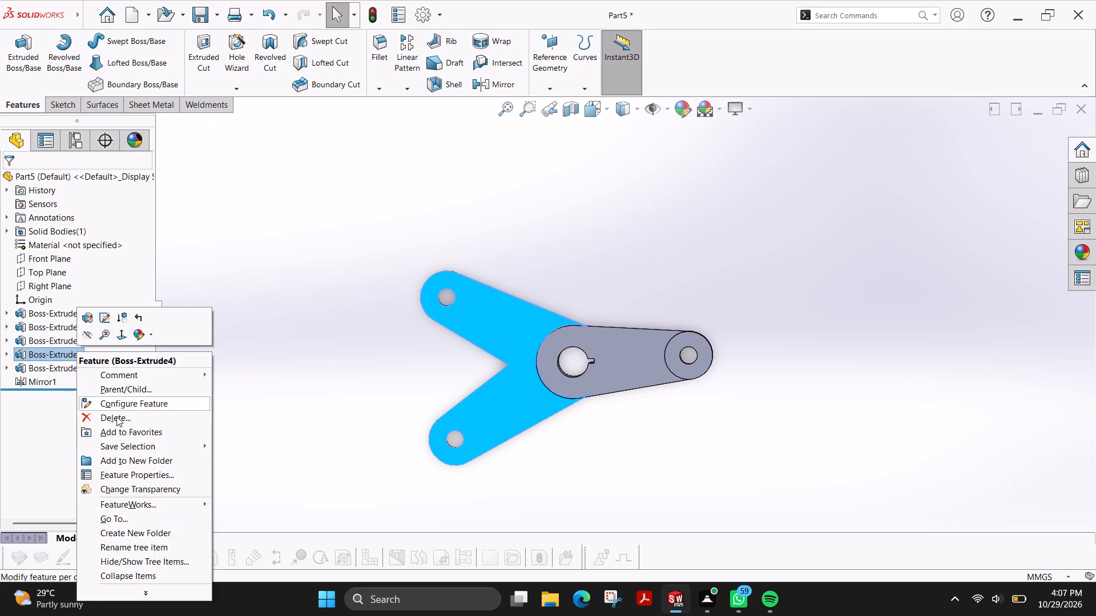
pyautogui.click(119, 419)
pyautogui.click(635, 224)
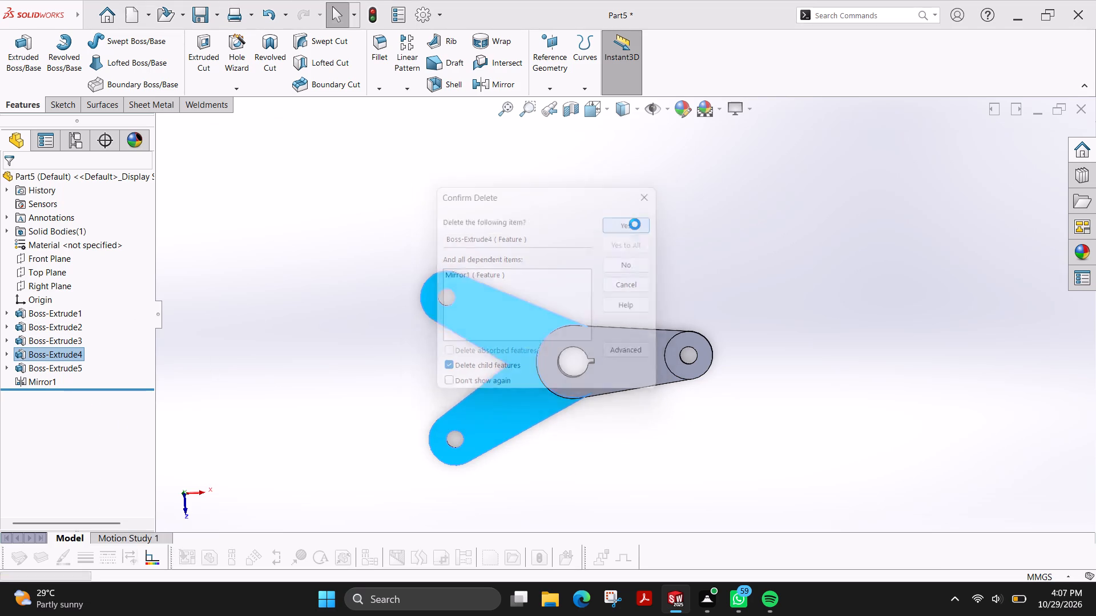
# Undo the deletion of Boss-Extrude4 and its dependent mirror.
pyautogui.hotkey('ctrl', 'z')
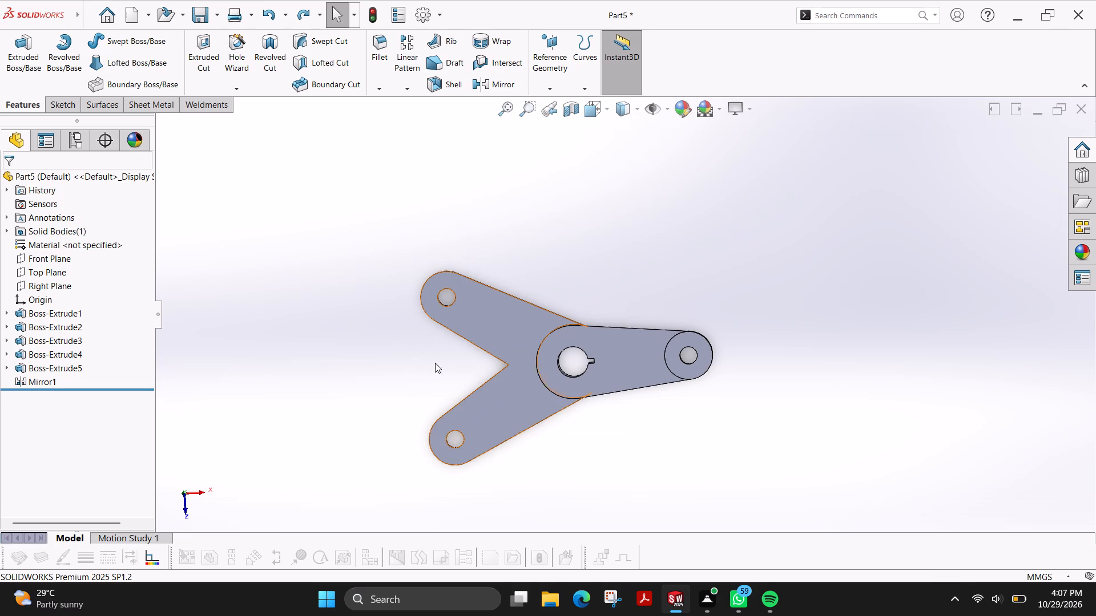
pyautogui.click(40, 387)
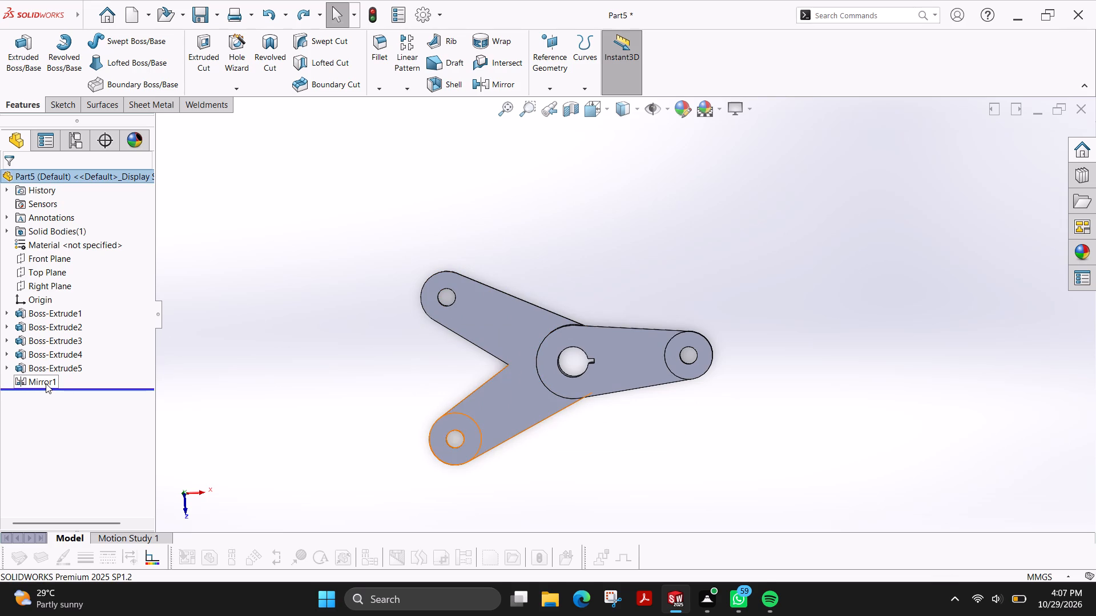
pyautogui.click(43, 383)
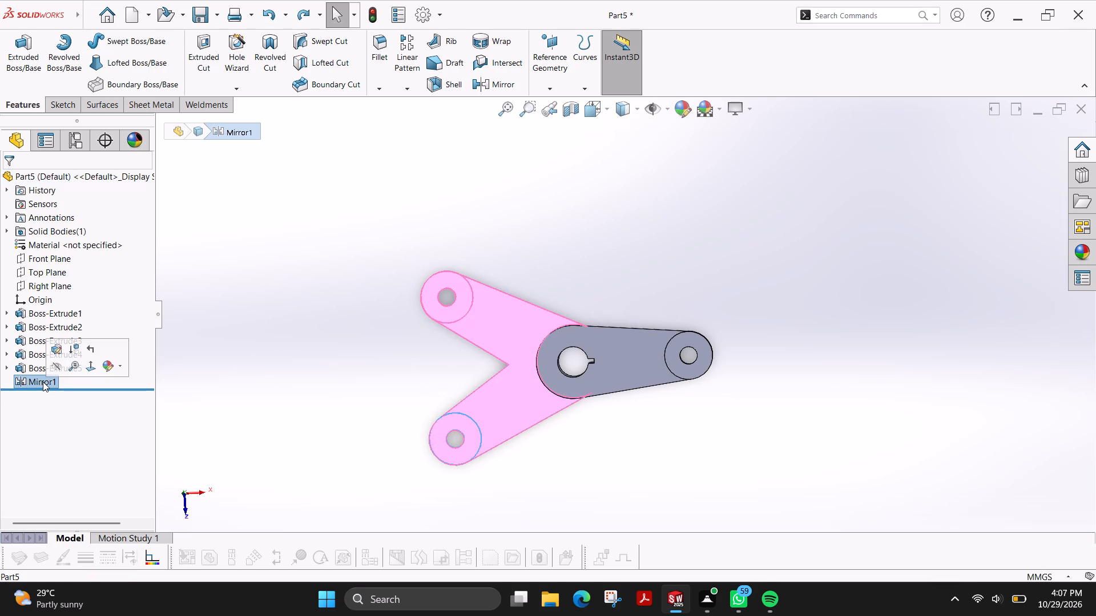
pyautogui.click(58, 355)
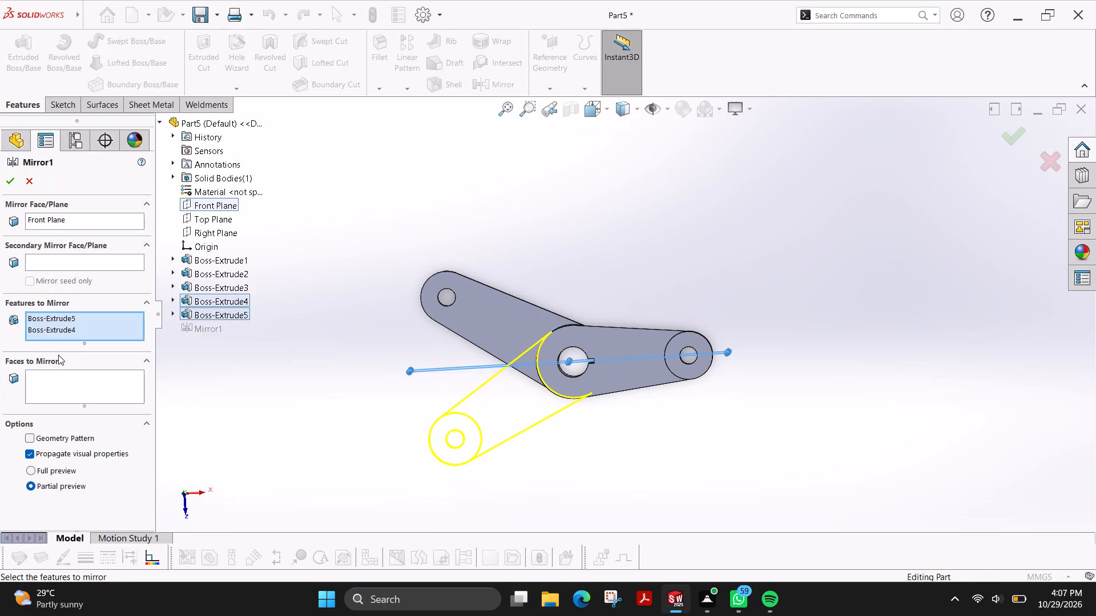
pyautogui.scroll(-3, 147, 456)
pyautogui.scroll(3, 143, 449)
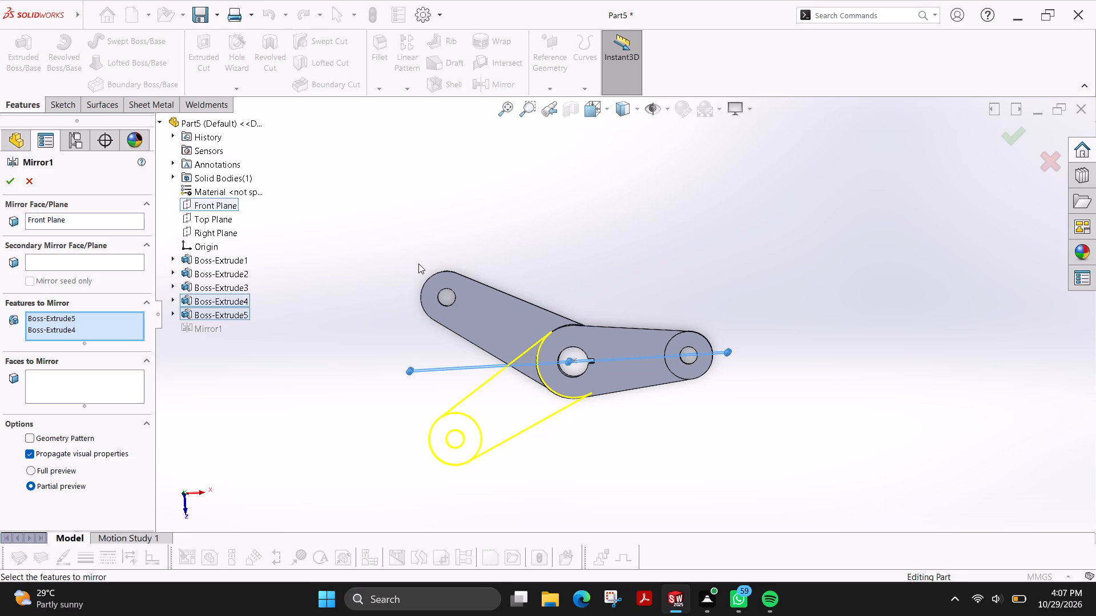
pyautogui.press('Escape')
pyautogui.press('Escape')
# Undo the mirror of the angled arm about the Front Plane.
pyautogui.hotkey('ctrl', 'z')
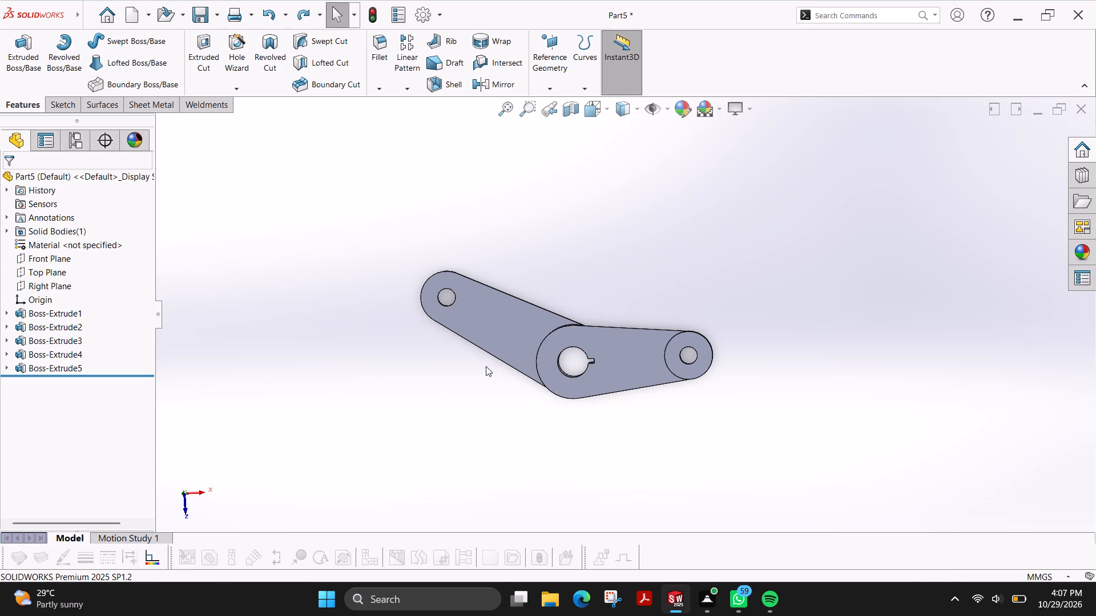
# Inspect the lever's hub and its two remaining arms from an oblique side view.
pyautogui.scroll(1, 632, 254)
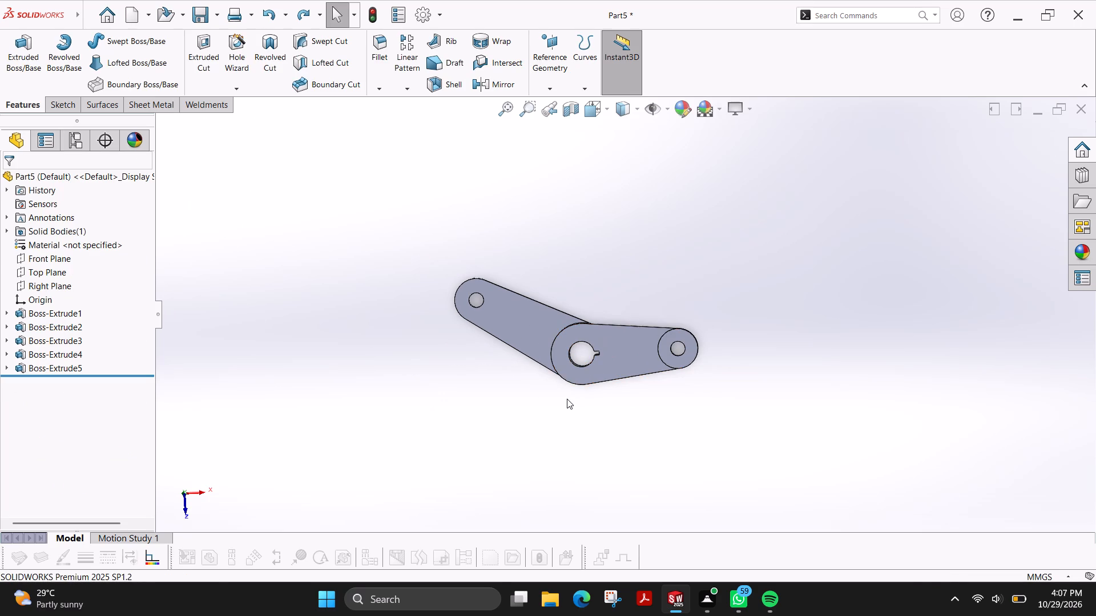
pyautogui.keyDown('ctrl'); pyautogui.keyDown('shift'); pyautogui.moveTo(567, 401); pyautogui.dragTo(586, 253, button='middle'); pyautogui.keyUp('shift'); pyautogui.keyUp('ctrl')
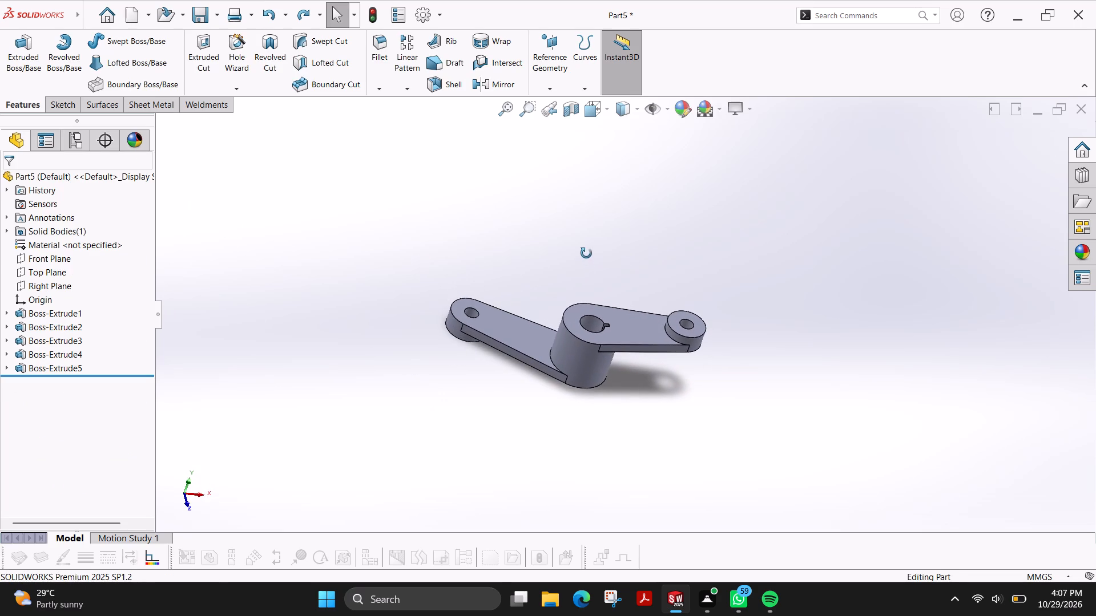
pyautogui.keyDown('ctrl'); pyautogui.keyDown('shift'); pyautogui.moveTo(586, 253); pyautogui.dragTo(586, 252, button='middle'); pyautogui.keyUp('shift'); pyautogui.keyUp('ctrl')
pyautogui.keyDown('ctrl'); pyautogui.keyDown('shift'); pyautogui.scroll(1, 596, 379); pyautogui.keyUp('shift'); pyautogui.keyUp('ctrl')
pyautogui.keyDown('ctrl'); pyautogui.keyDown('shift'); pyautogui.moveTo(596, 380); pyautogui.dragTo(590, 330, button='middle'); pyautogui.keyUp('shift'); pyautogui.keyUp('ctrl')
pyautogui.scroll(-3, 636, 325)
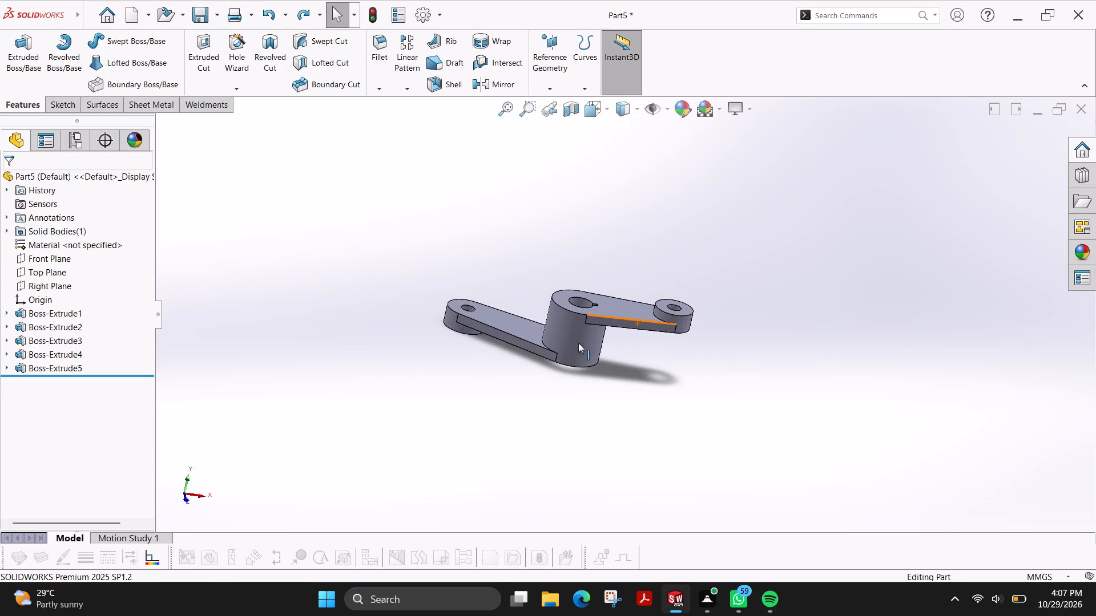
pyautogui.scroll(-3, 574, 344)
# Save the part as fujiPart119 in the solidworks folder inside the Desktop's fuji drawing file folder.
pyautogui.hotkey('ctrl', 's')
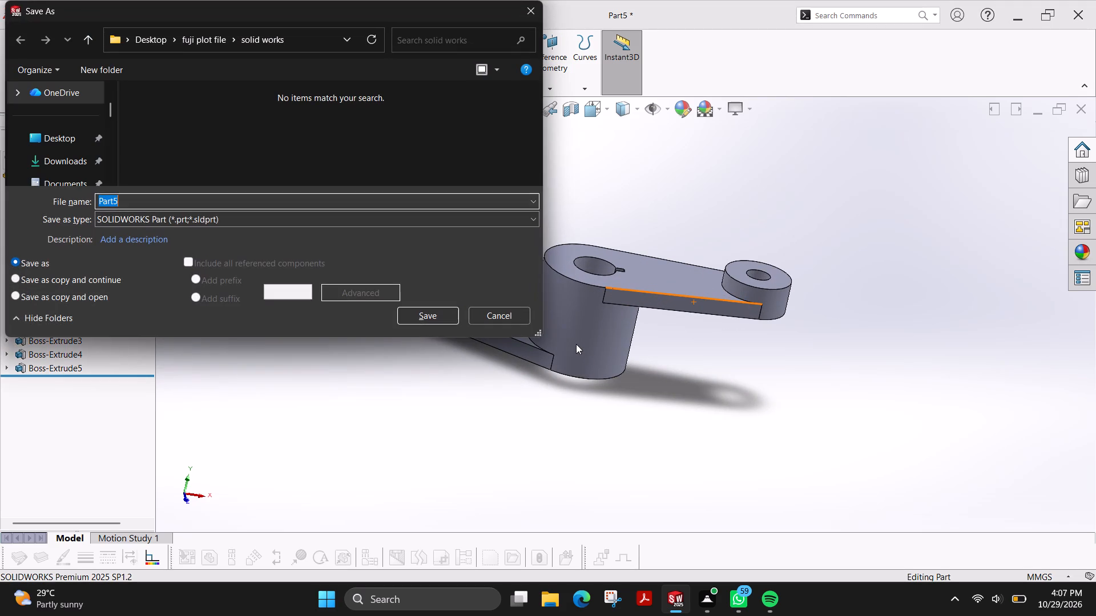
pyautogui.click(154, 39)
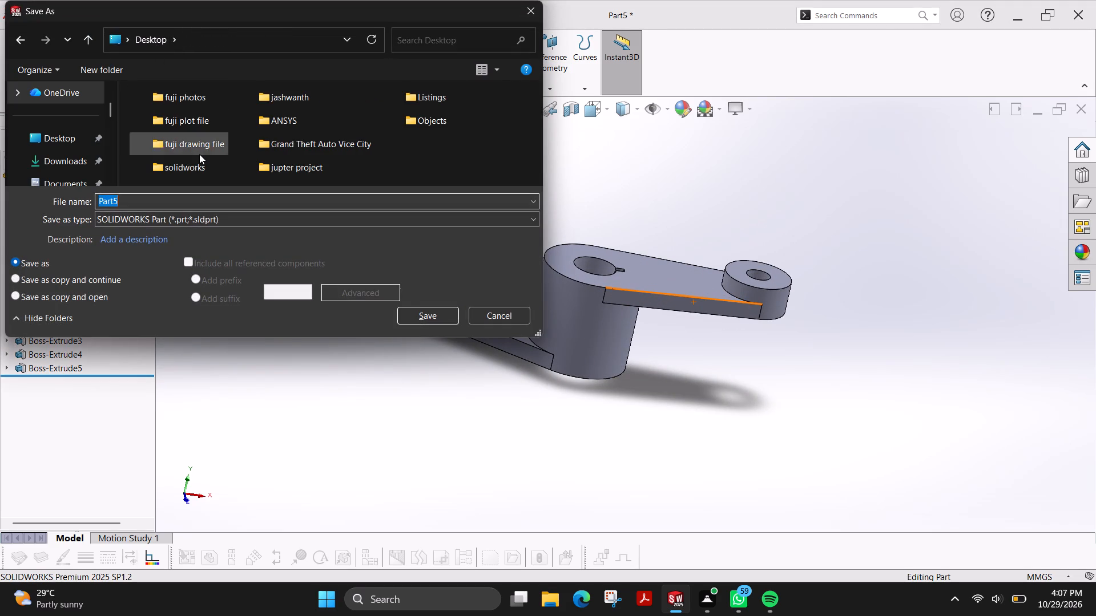
pyautogui.doubleClick(199, 154)
pyautogui.doubleClick(175, 116)
pyautogui.scroll(-12, 207, 143)
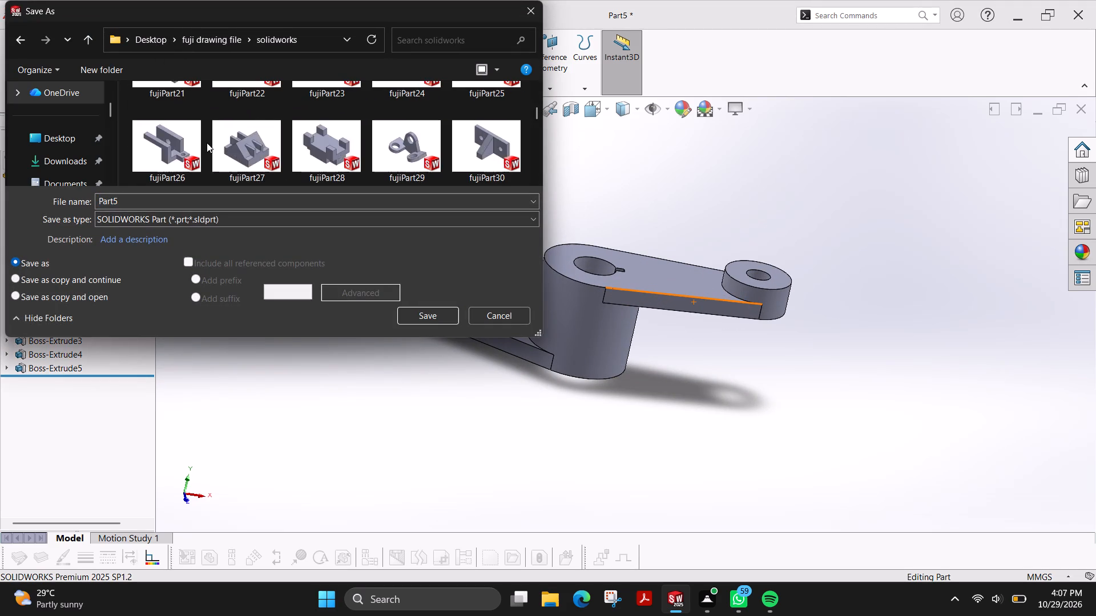
pyautogui.scroll(-20, 207, 143)
pyautogui.scroll(-20, 207, 143)
pyautogui.scroll(-8, 207, 143)
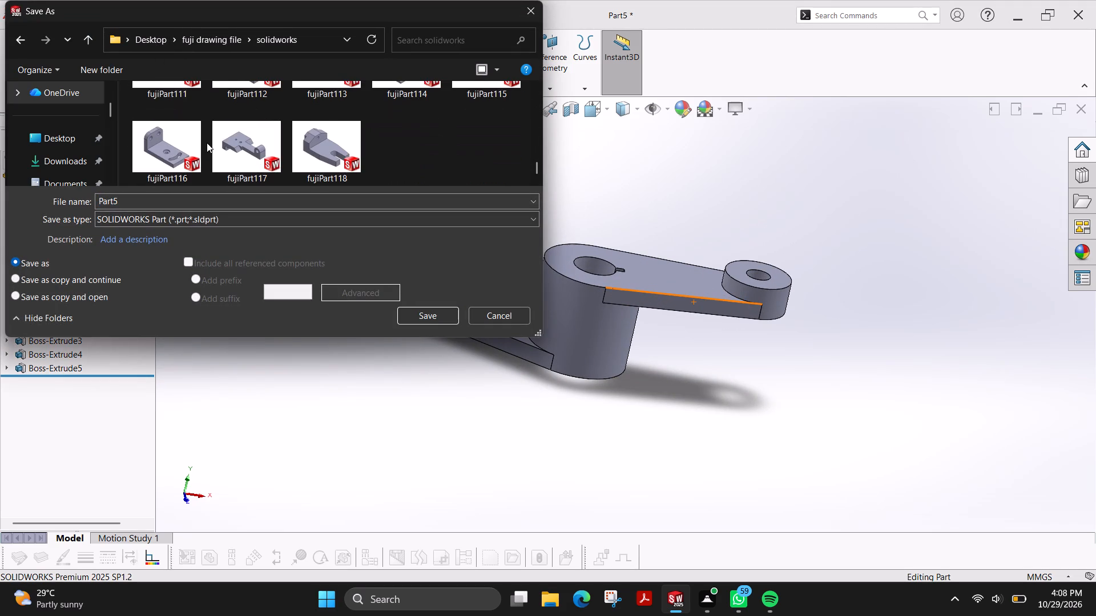
pyautogui.scroll(-4, 207, 143)
pyautogui.click(170, 199)
pyautogui.press('Right')
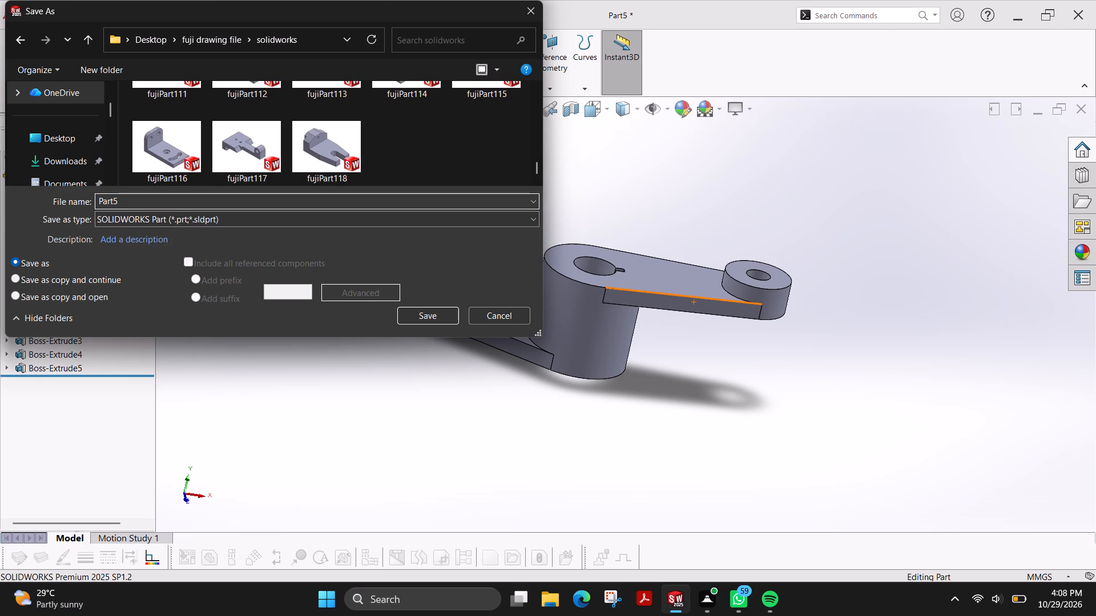
pyautogui.press('BackSpace')
pyautogui.write('11')
pyautogui.press('9')
pyautogui.press('Left')
pyautogui.press('Left')
pyautogui.press('Left')
pyautogui.press('Left')
pyautogui.press('Left')
pyautogui.press('Left')
pyautogui.press('Left')
pyautogui.press('Left')
pyautogui.press('Left')
pyautogui.press('Left')
pyautogui.press('Left')
pyautogui.press('Left')
pyautogui.press('Left')
pyautogui.write('fuji')
pyautogui.click(424, 312)
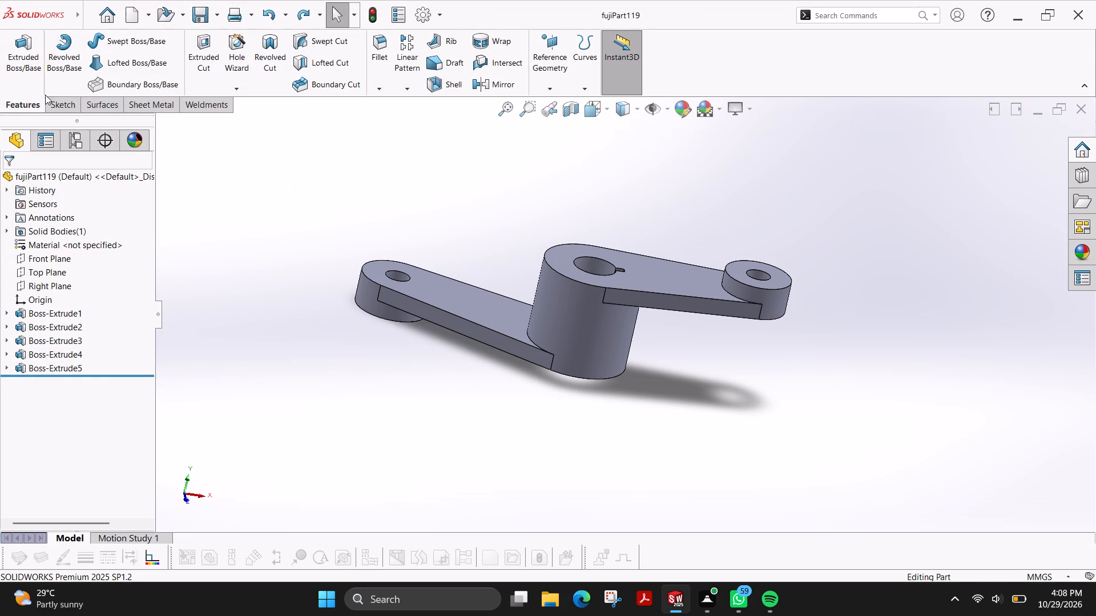
# Save a PDF copy named fujiPart119 in the solid works folder inside the Desktop's fuji plot file folder.
pyautogui.click(127, 163)
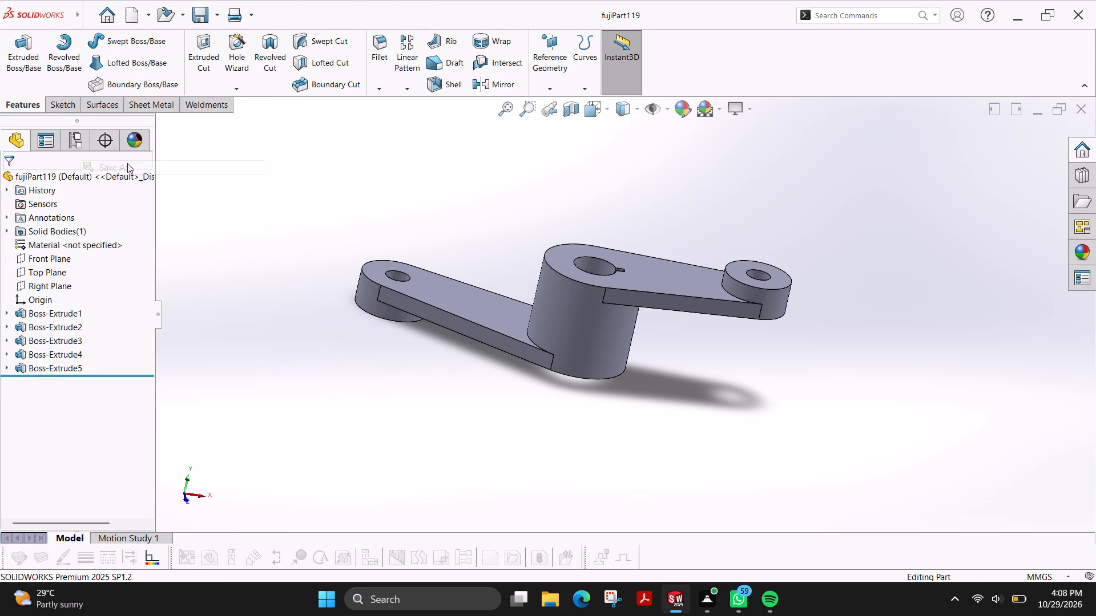
pyautogui.click(155, 33)
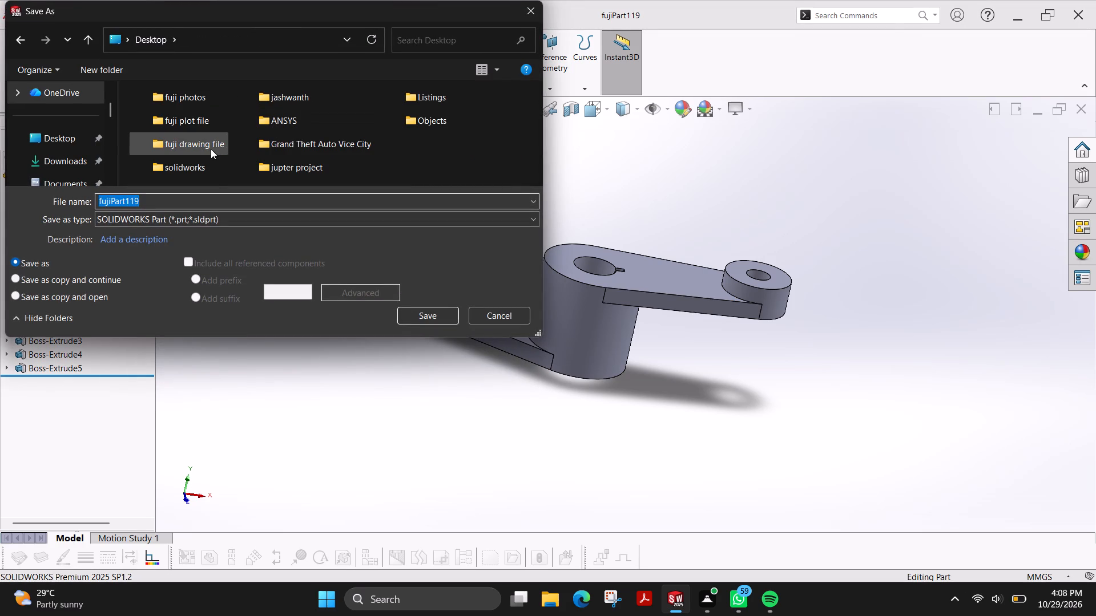
pyautogui.doubleClick(185, 129)
pyautogui.doubleClick(155, 115)
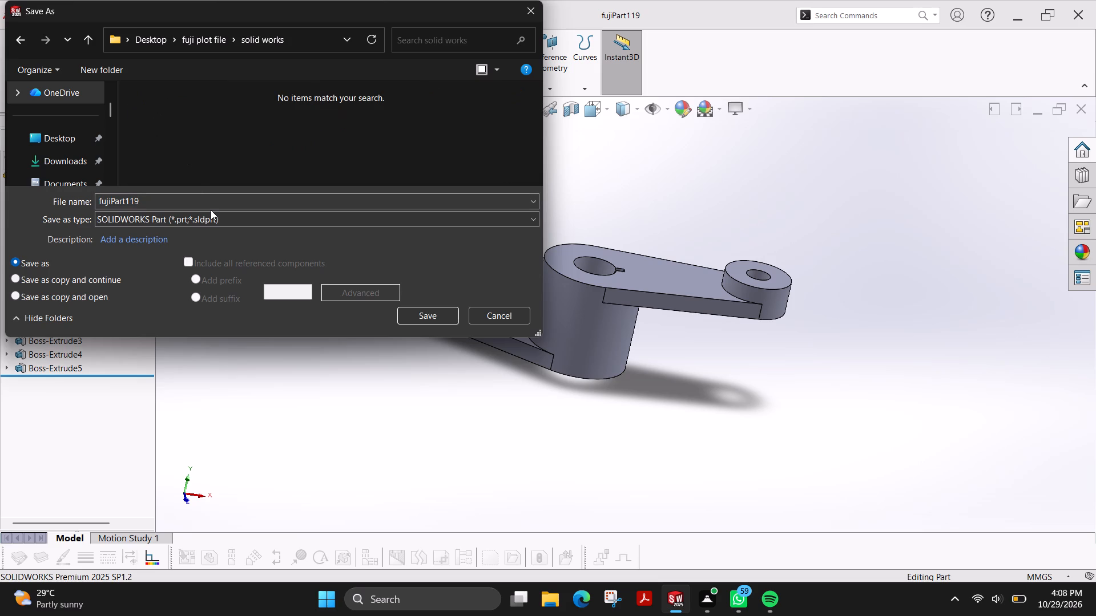
pyautogui.click(207, 225)
pyautogui.click(170, 339)
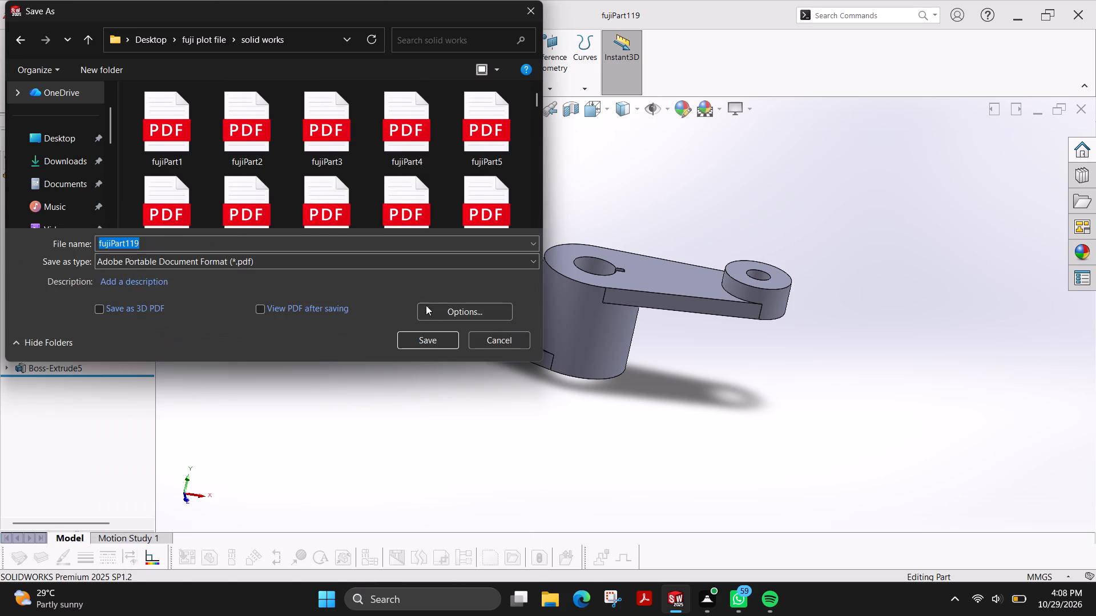
pyautogui.click(428, 345)
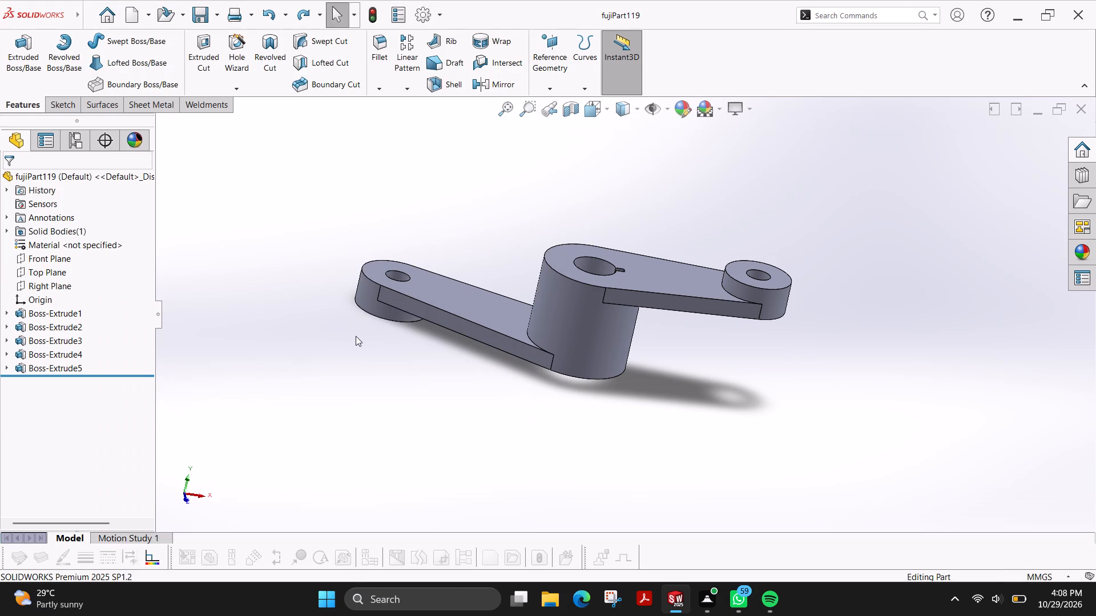